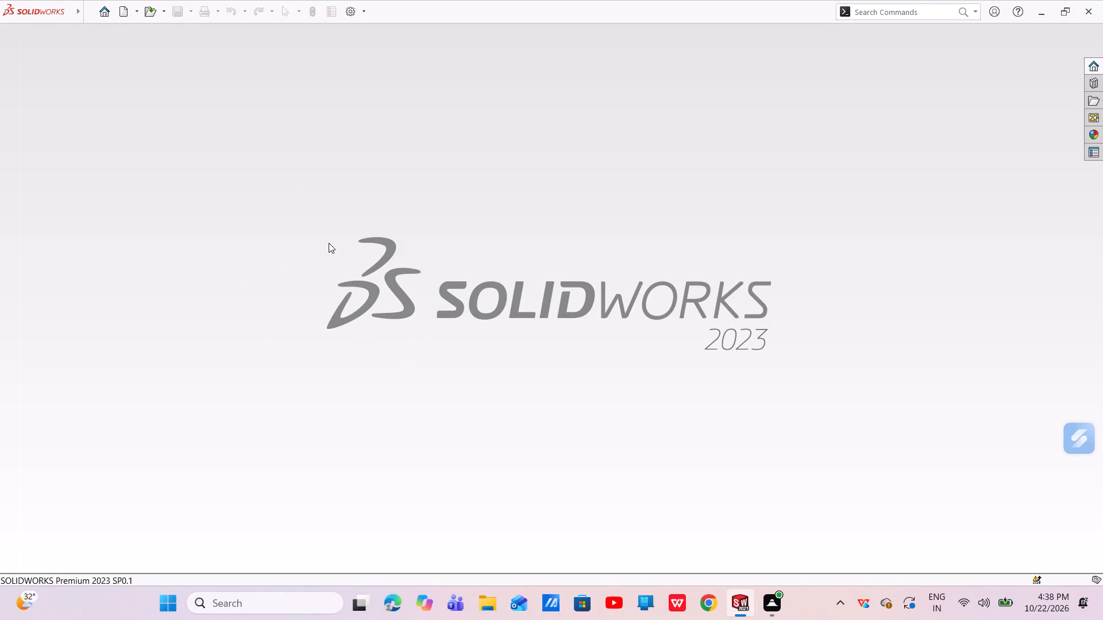
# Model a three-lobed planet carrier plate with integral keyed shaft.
# Create a new part document.
pyautogui.click(128, 12)
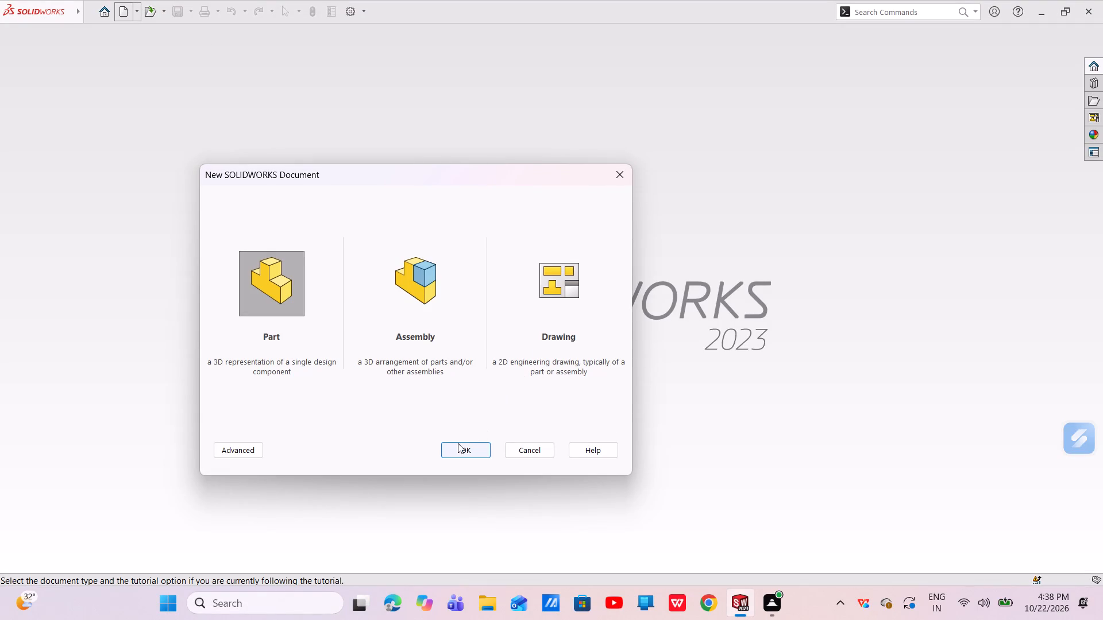
pyautogui.click(458, 443)
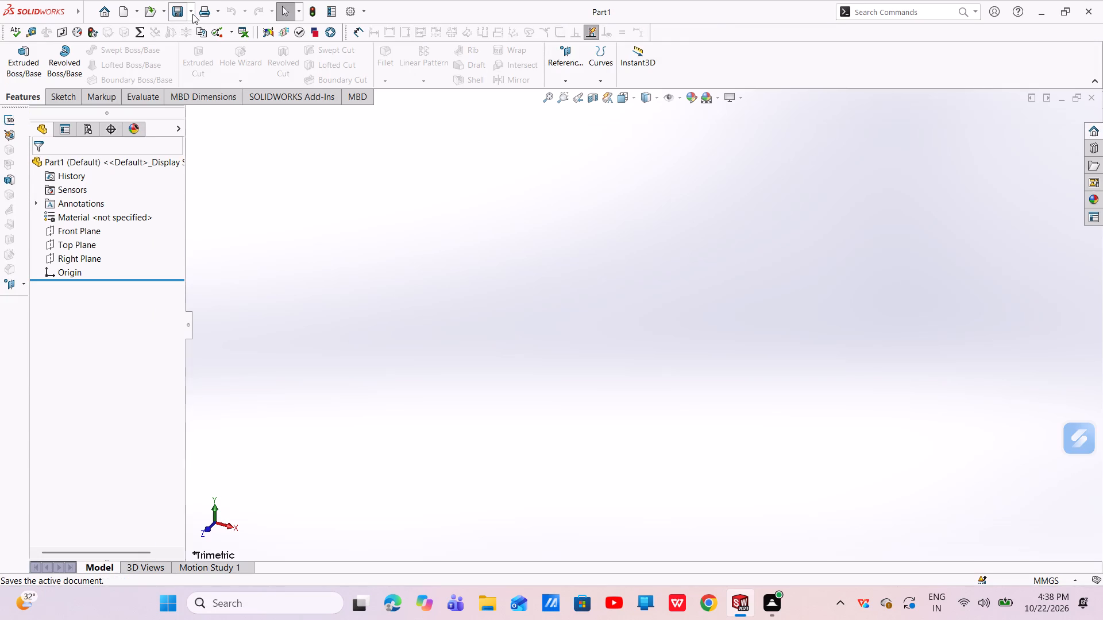
# Save the new part under the file name carrier in the New folder directory.
pyautogui.hotkey('ctrl', 's')
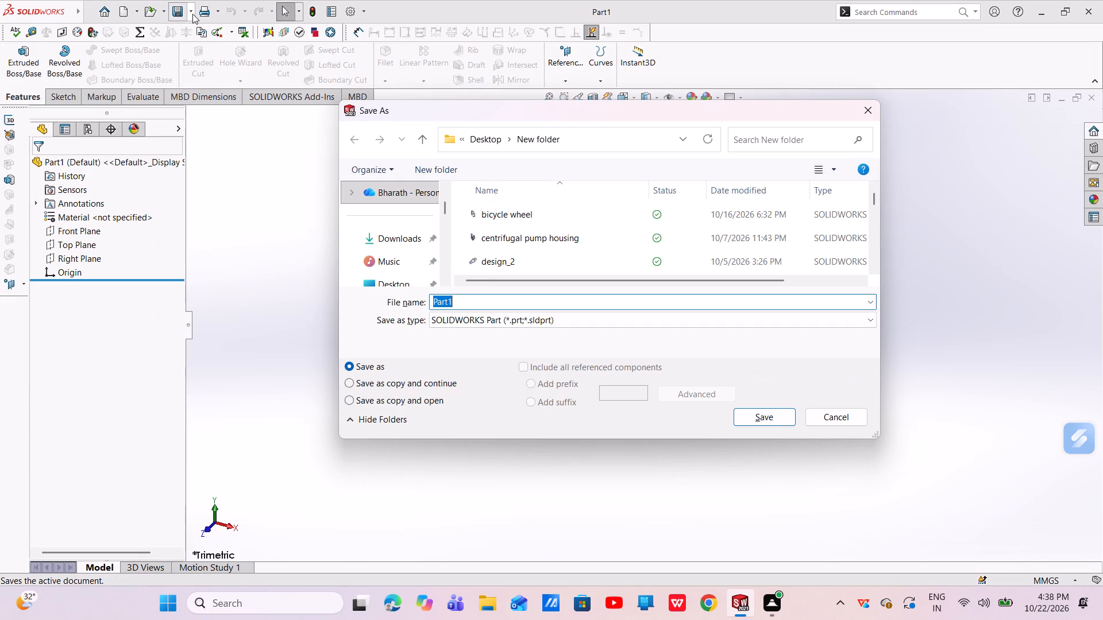
pyautogui.press('BackSpace')
pyautogui.write('carrier')
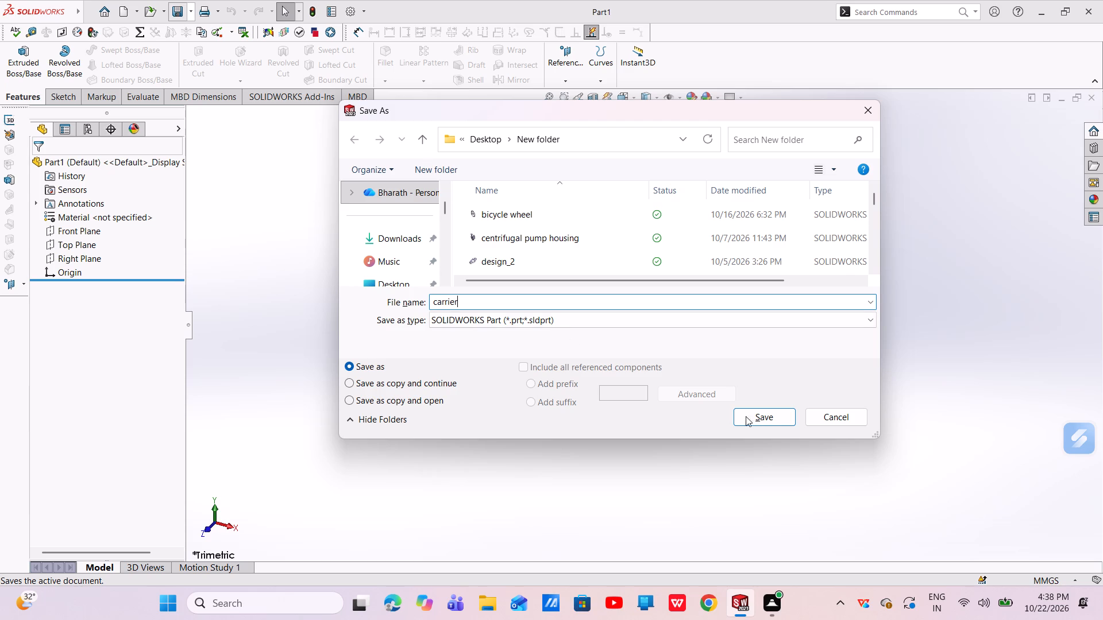
pyautogui.click(769, 420)
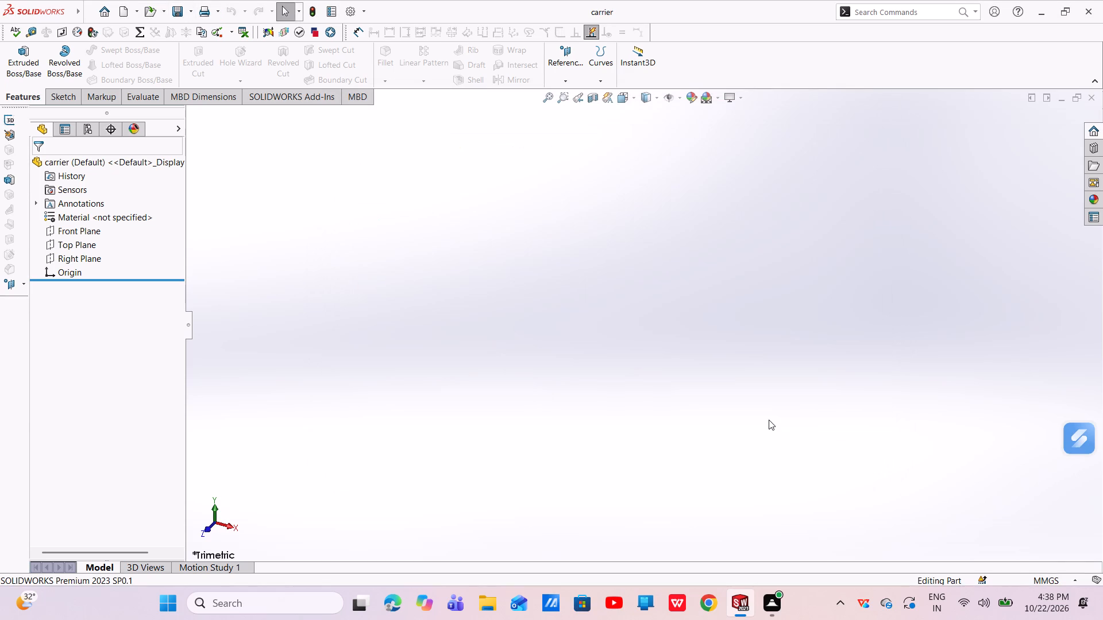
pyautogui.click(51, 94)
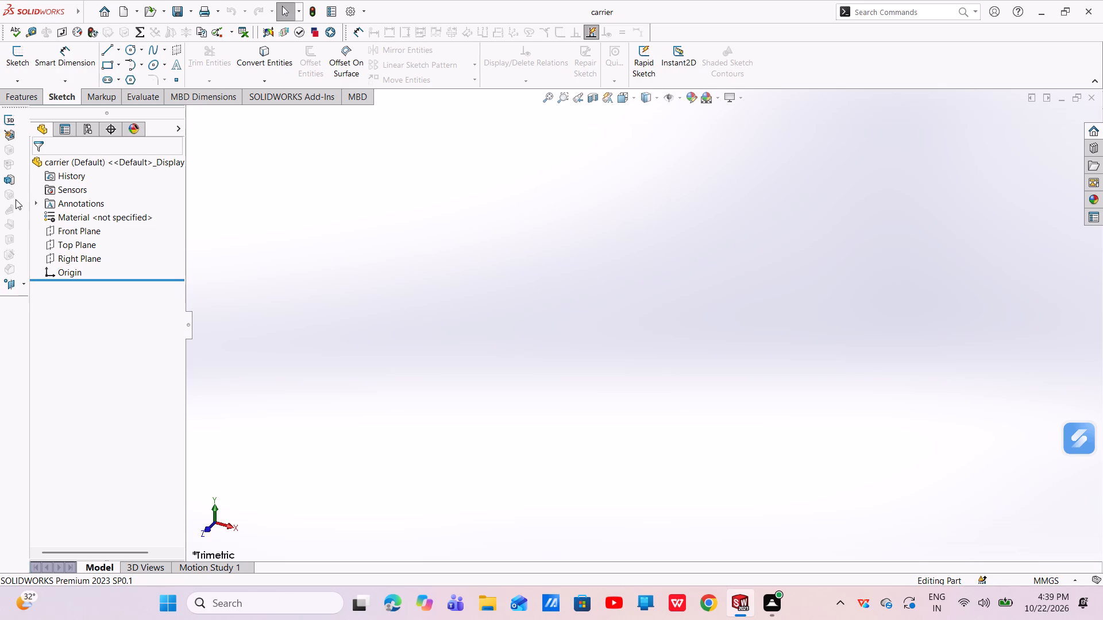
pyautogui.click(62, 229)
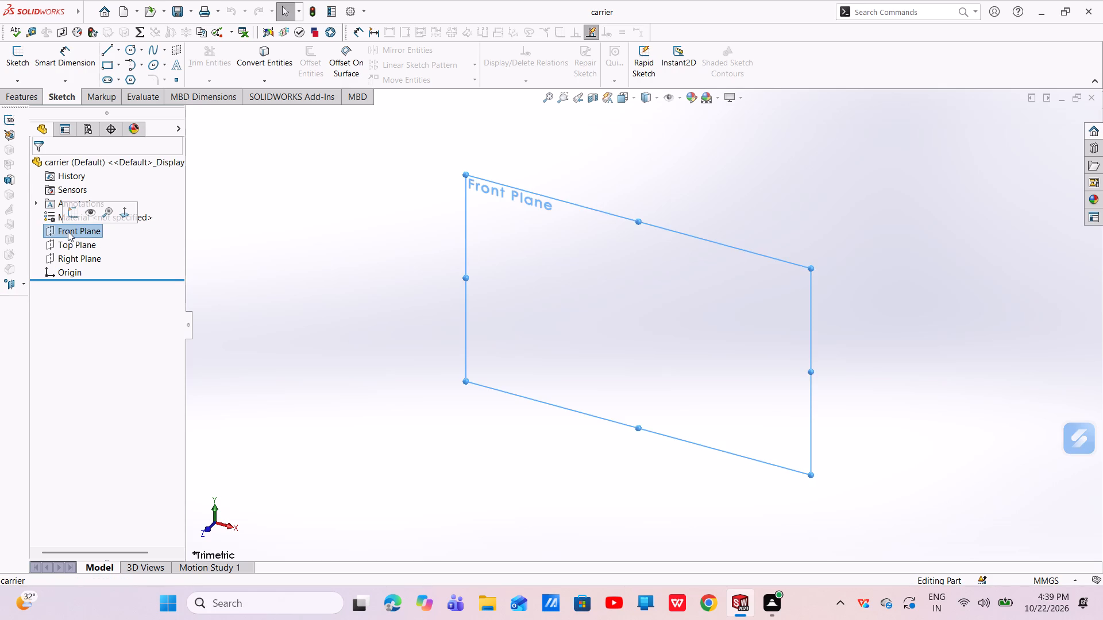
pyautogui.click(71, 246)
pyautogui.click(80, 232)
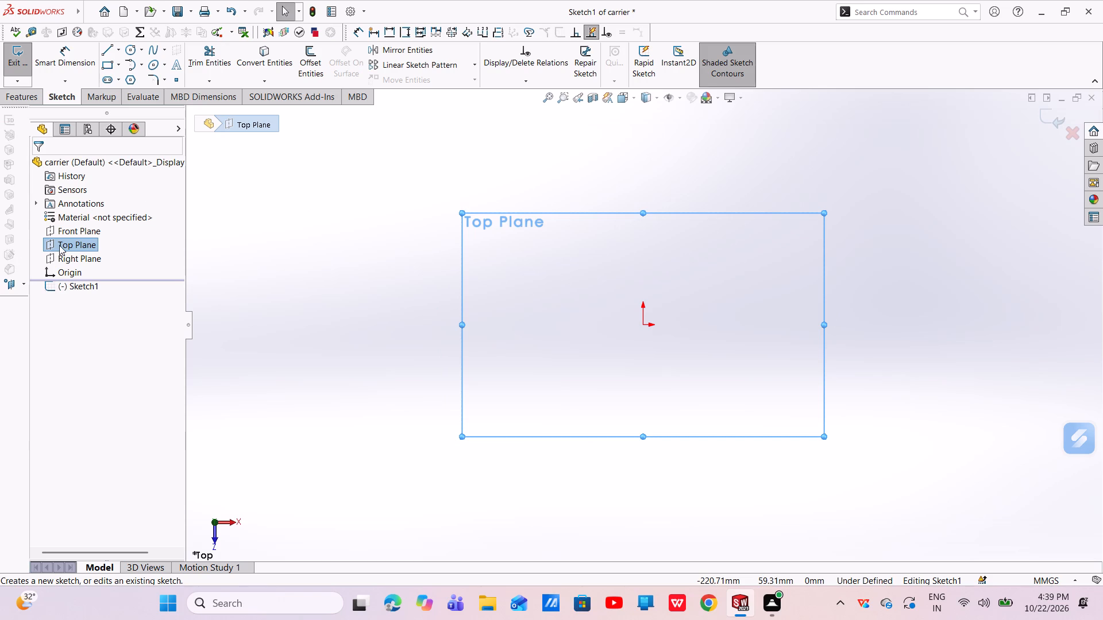
# Start a sketch on the Front Plane in place of the one on the Top Plane.
pyautogui.click(74, 230)
pyautogui.click(89, 214)
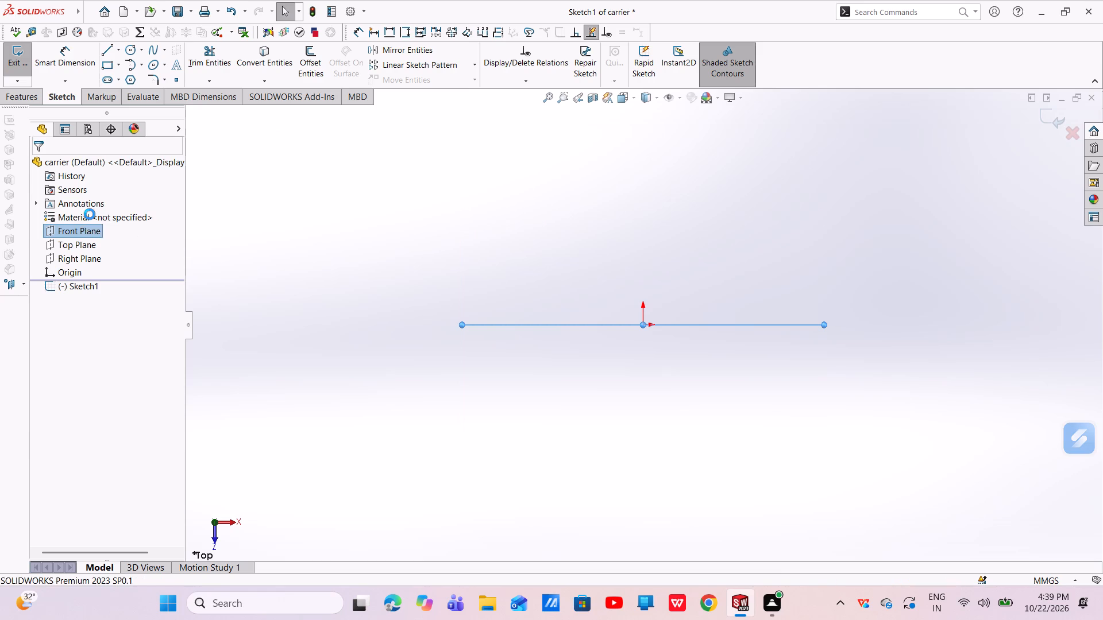
pyautogui.click(86, 227)
pyautogui.click(92, 205)
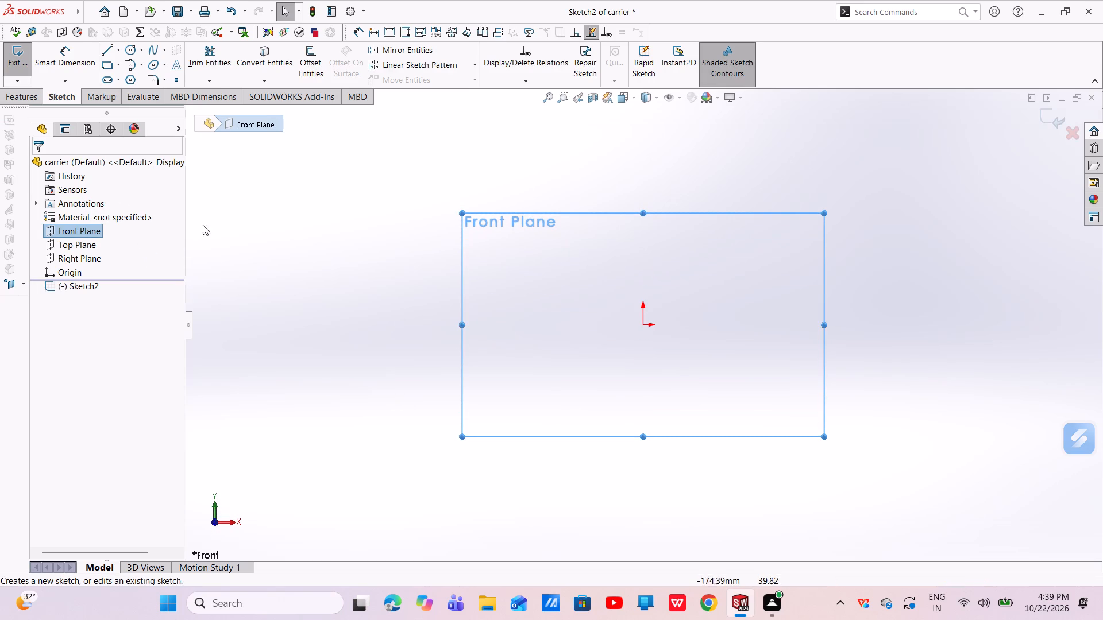
# Sketch a circle about 26 mm in diameter, centred about 47 mm directly above the origin.
pyautogui.click(133, 45)
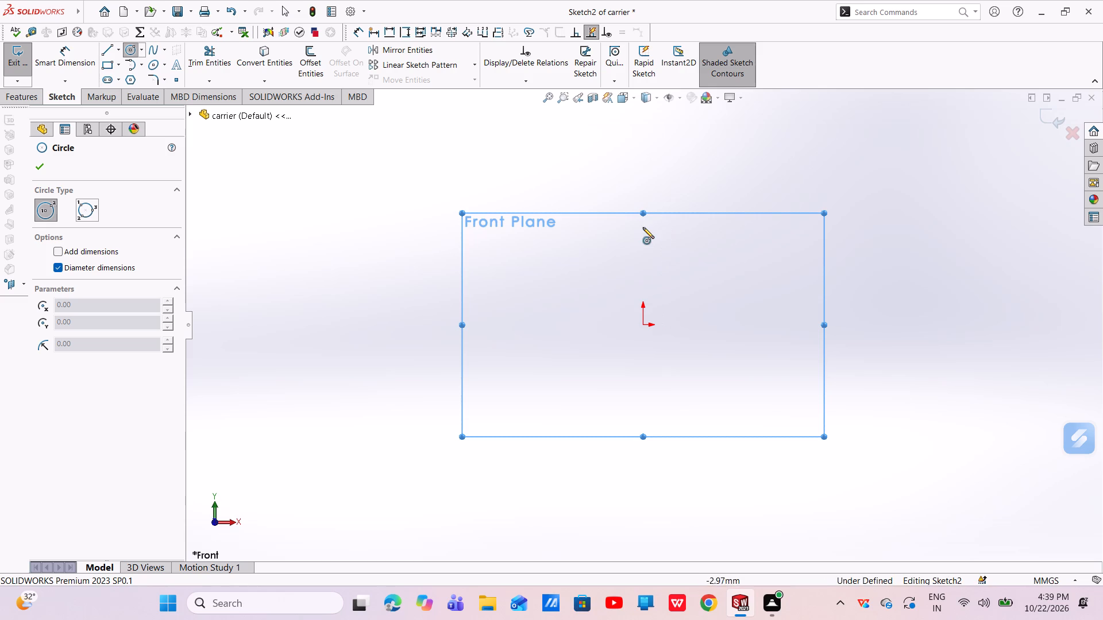
pyautogui.click(645, 229)
pyautogui.click(664, 246)
pyautogui.rightClick(664, 246)
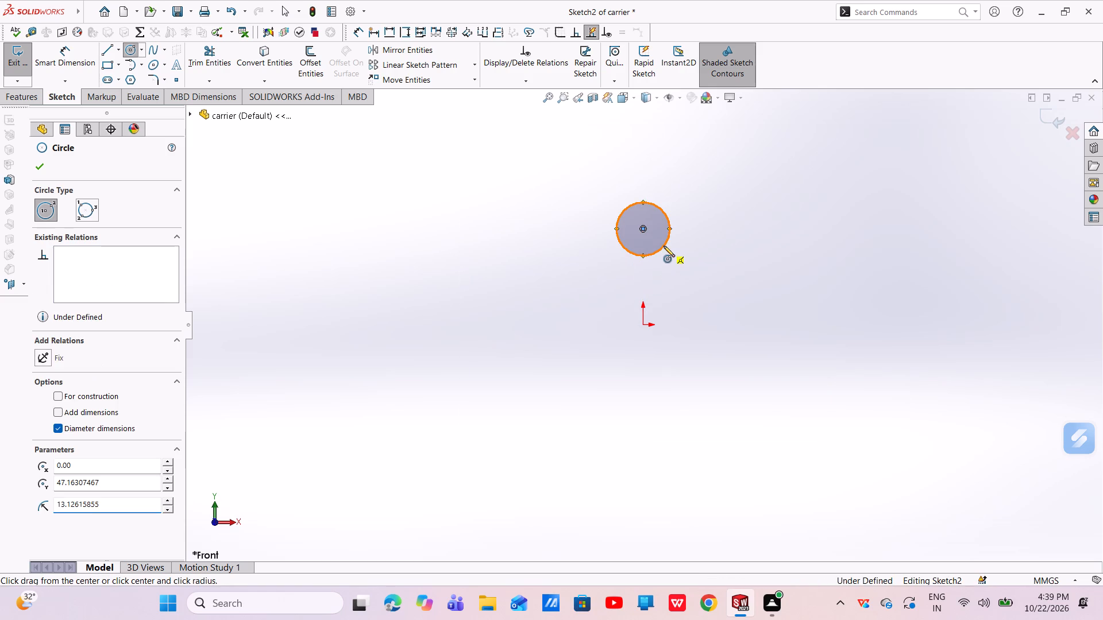
pyautogui.click(701, 255)
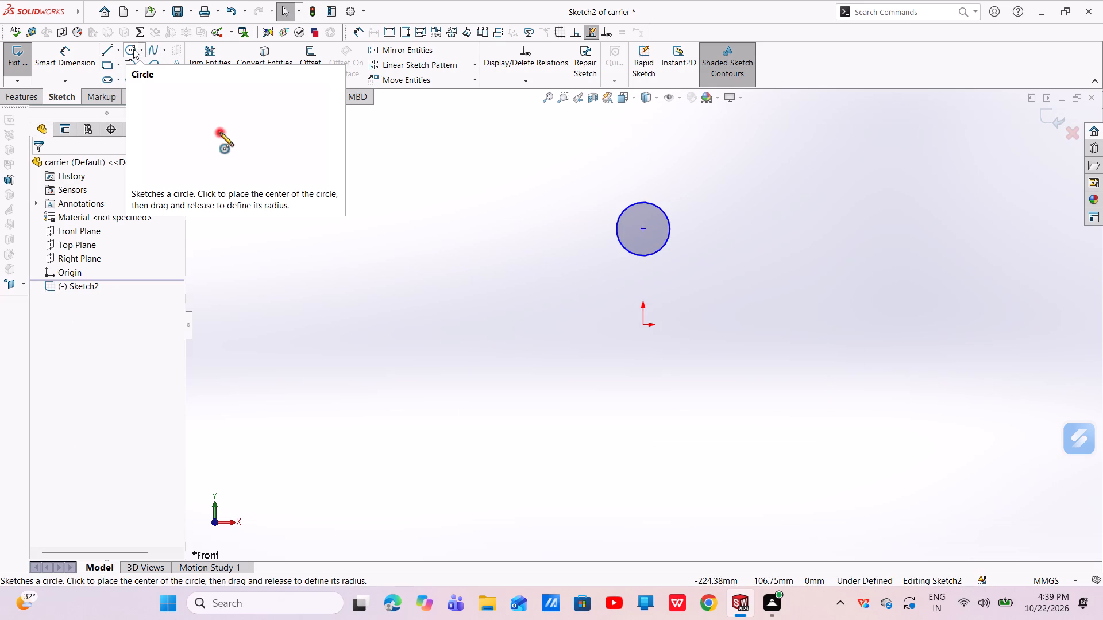
# Dimension the circle's diameter at 15 mm.
pyautogui.click(68, 50)
pyautogui.click(668, 236)
pyautogui.click(740, 211)
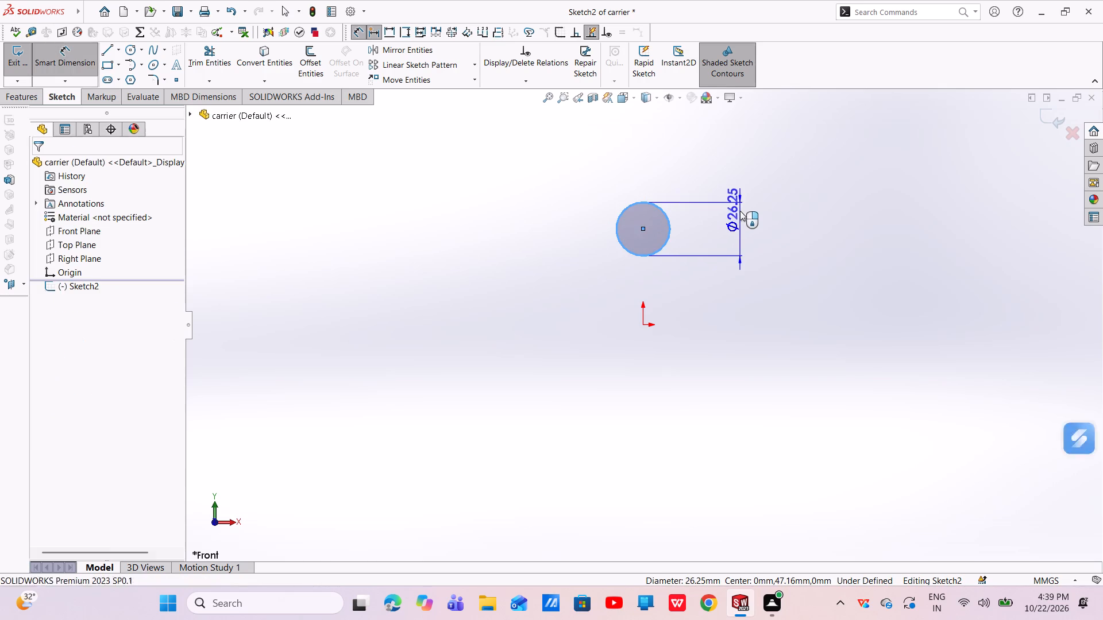
pyautogui.press('BackSpace')
pyautogui.write('15')
pyautogui.press('Return')
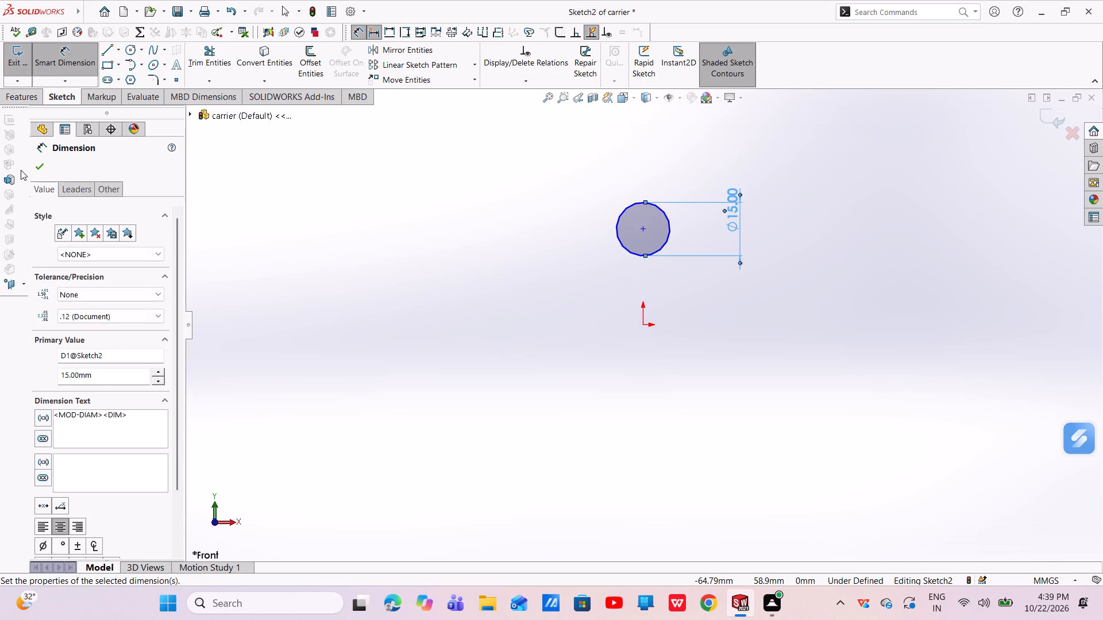
pyautogui.click(48, 171)
pyautogui.click(35, 160)
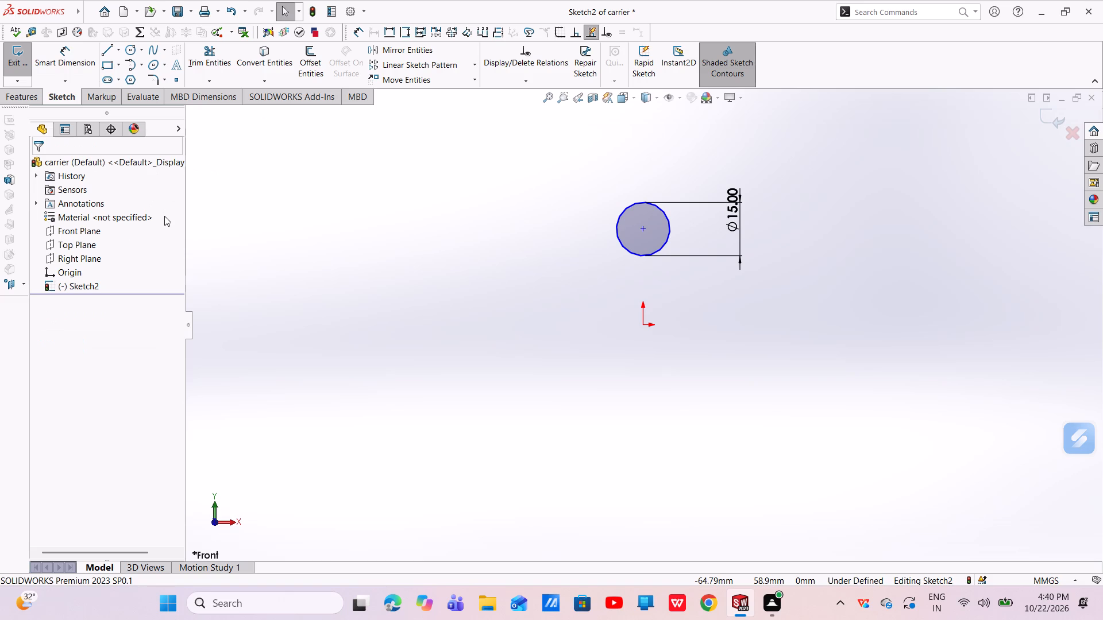
# Draw a concentric circle with a 4.5 mm radius inside the 15 mm circle.
pyautogui.click(127, 50)
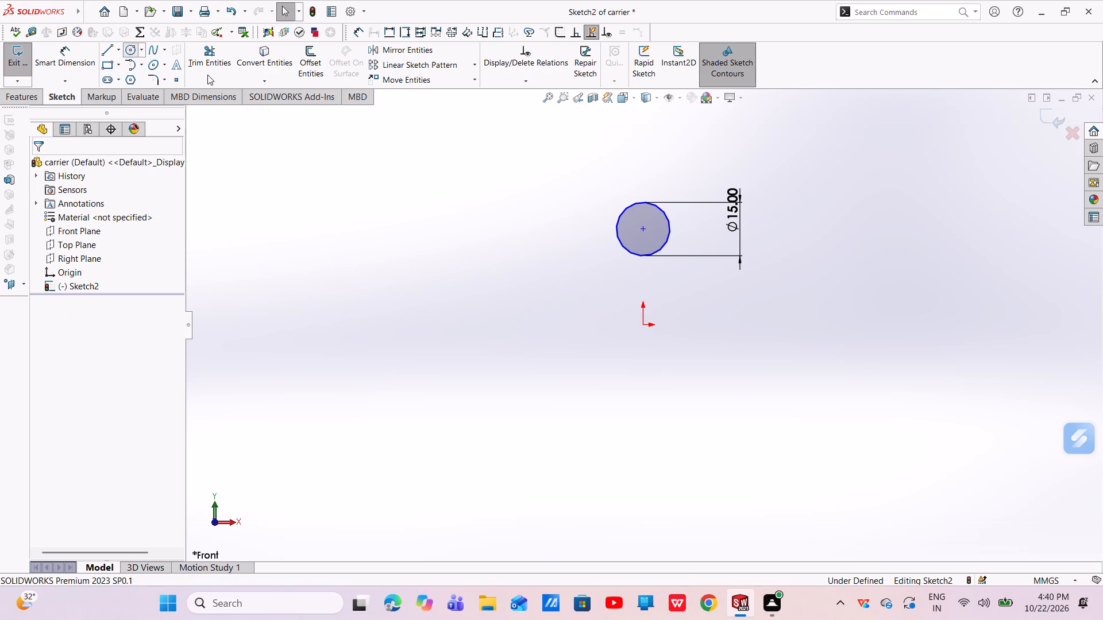
pyautogui.click(644, 230)
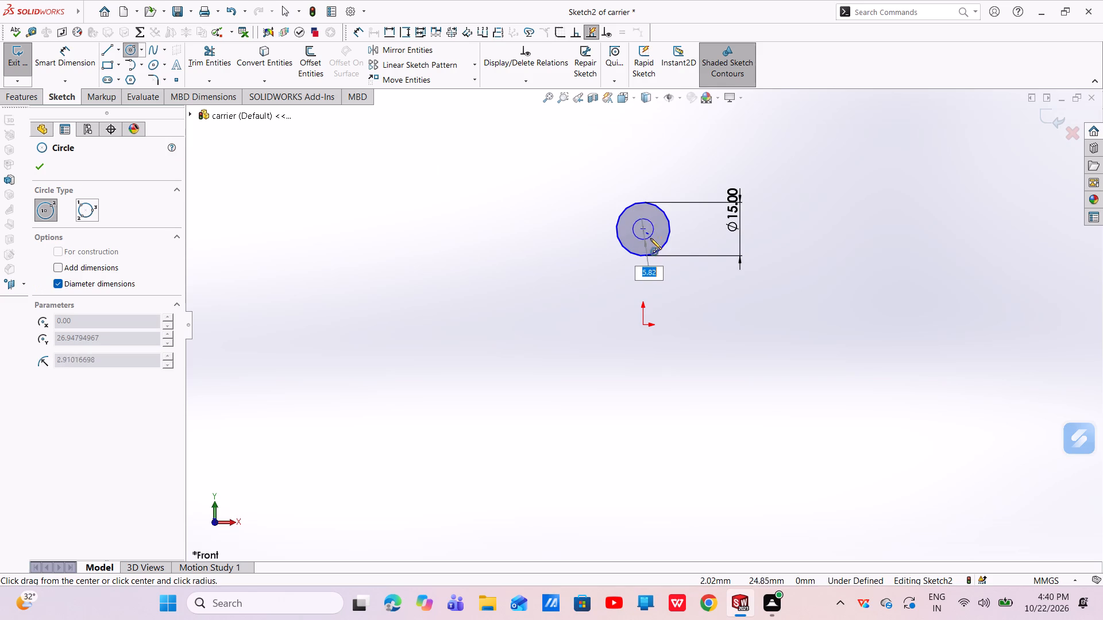
pyautogui.click(650, 239)
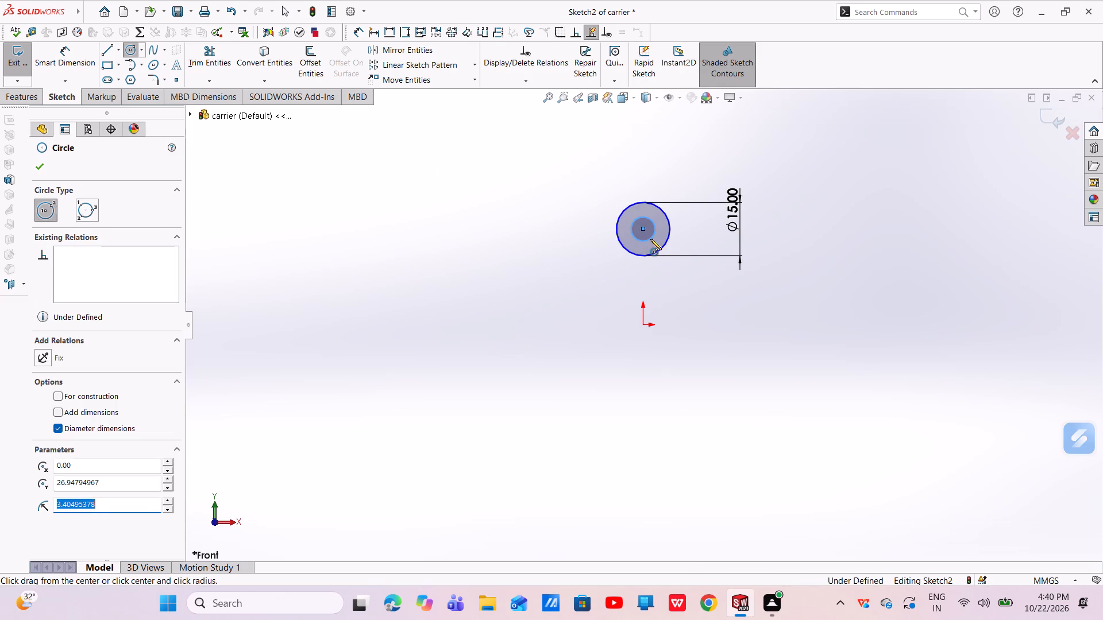
pyautogui.press('BackSpace')
pyautogui.write('4.5')
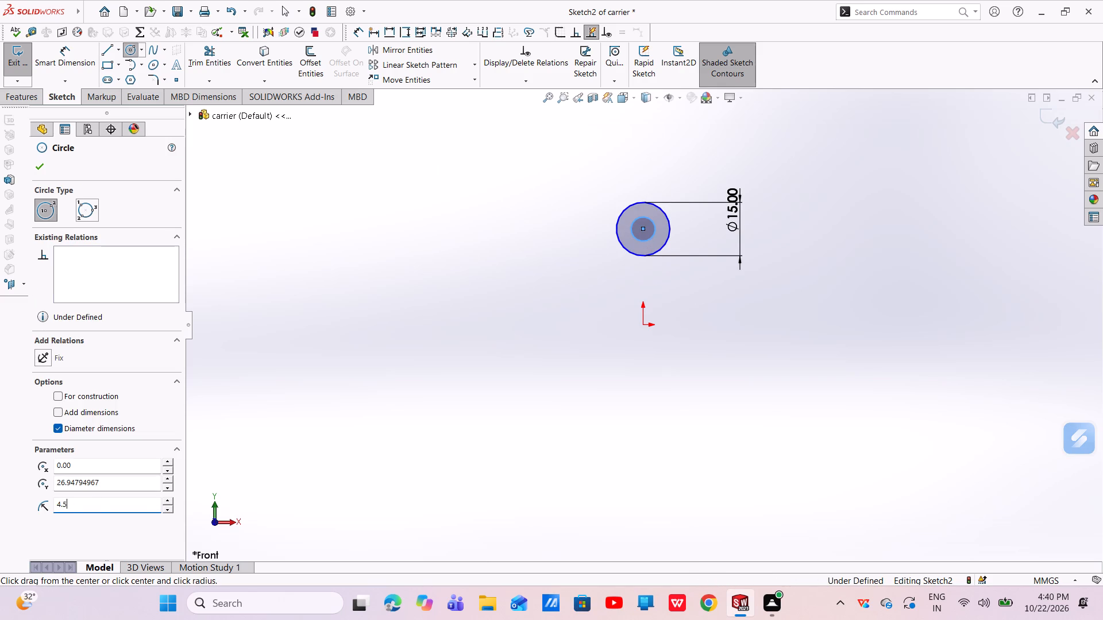
pyautogui.press('Return')
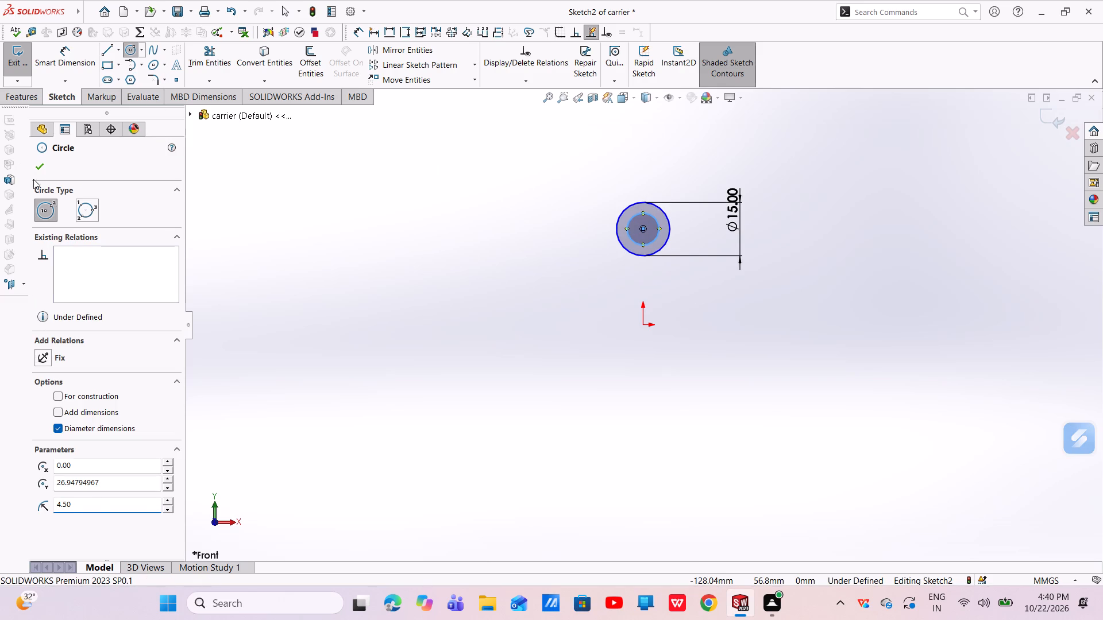
pyautogui.click(37, 166)
# Dimension the inner circle's diameter at 9 mm.
pyautogui.click(57, 51)
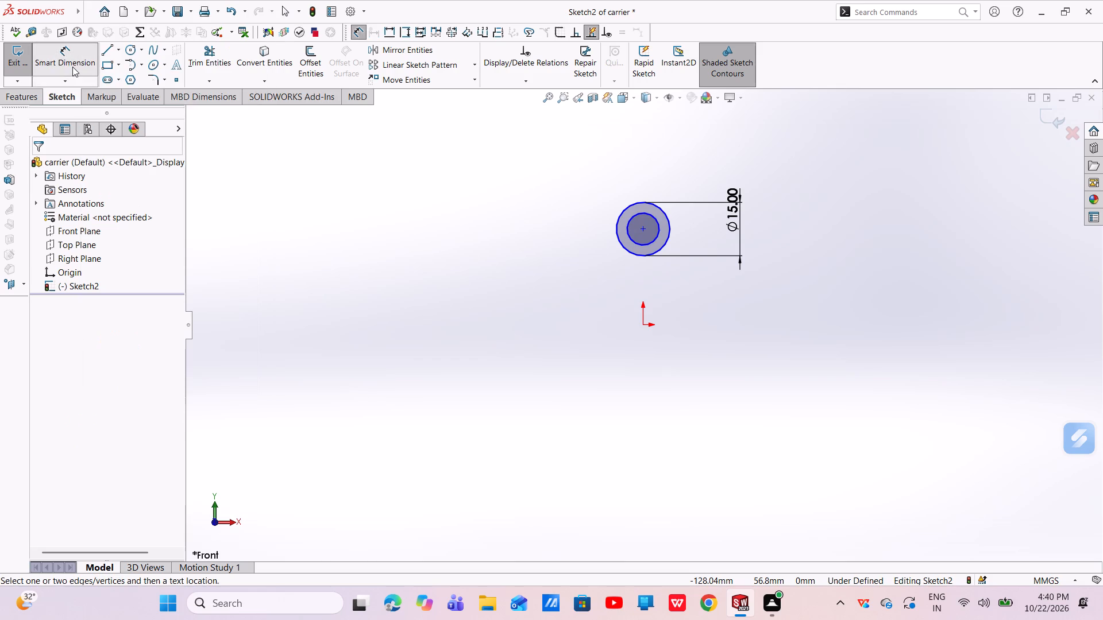
pyautogui.click(72, 67)
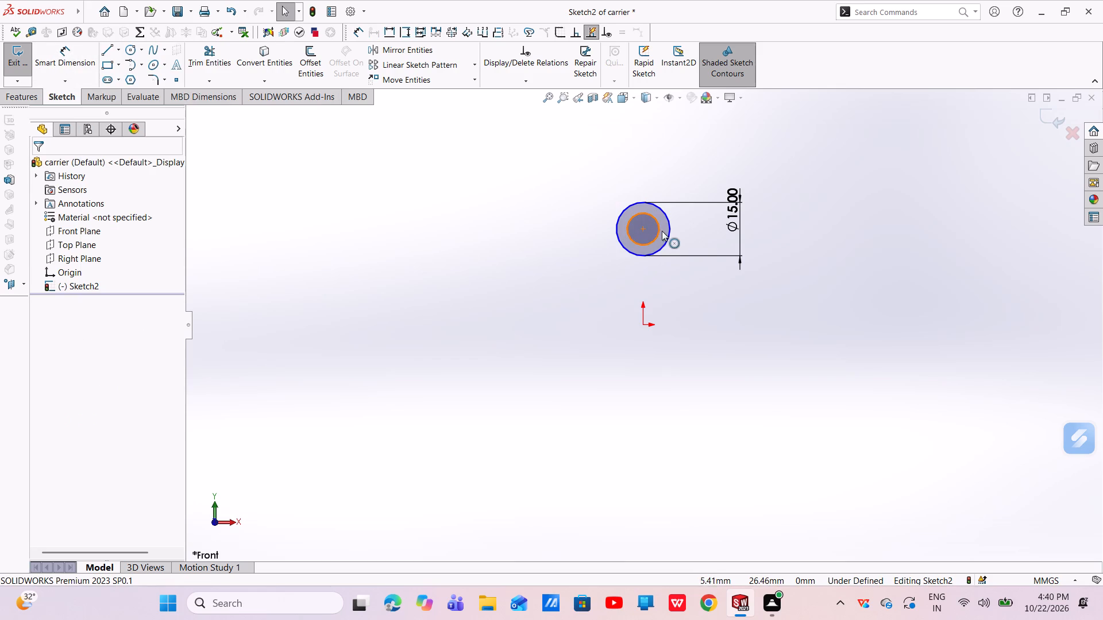
pyautogui.click(658, 232)
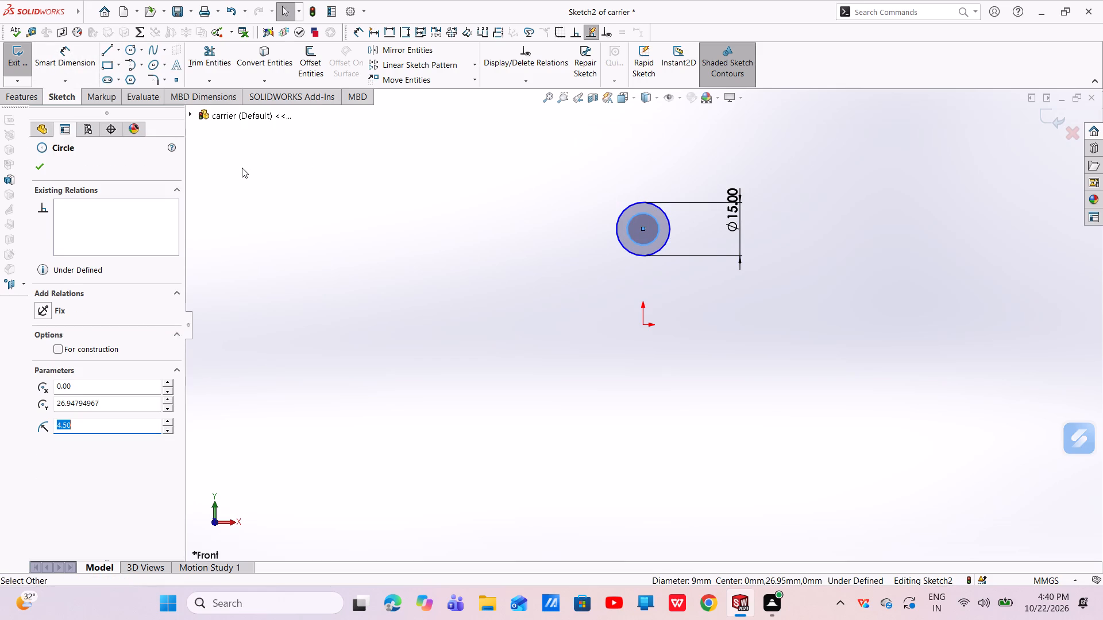
pyautogui.press('Escape')
pyautogui.press('Escape')
pyautogui.click(63, 58)
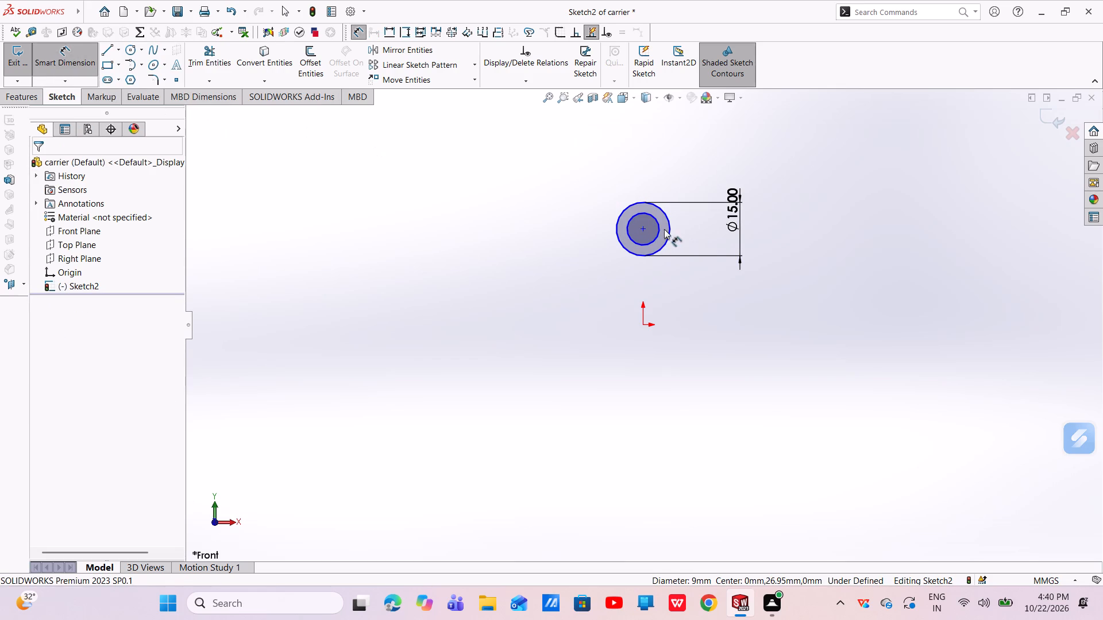
pyautogui.click(656, 232)
pyautogui.click(697, 164)
pyautogui.rightClick(697, 164)
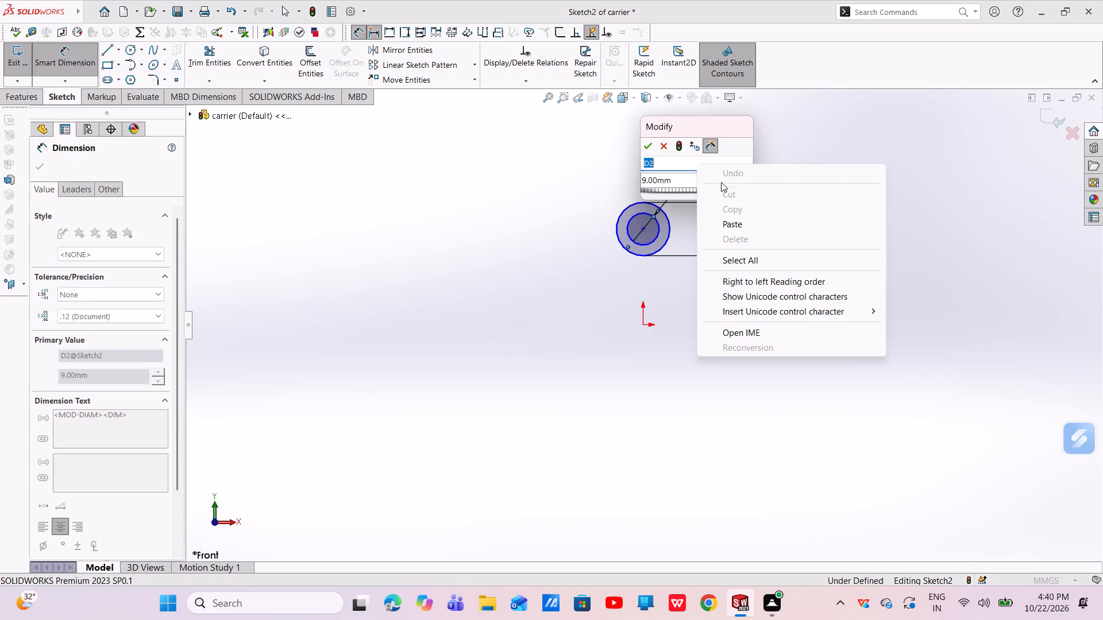
pyautogui.click(646, 146)
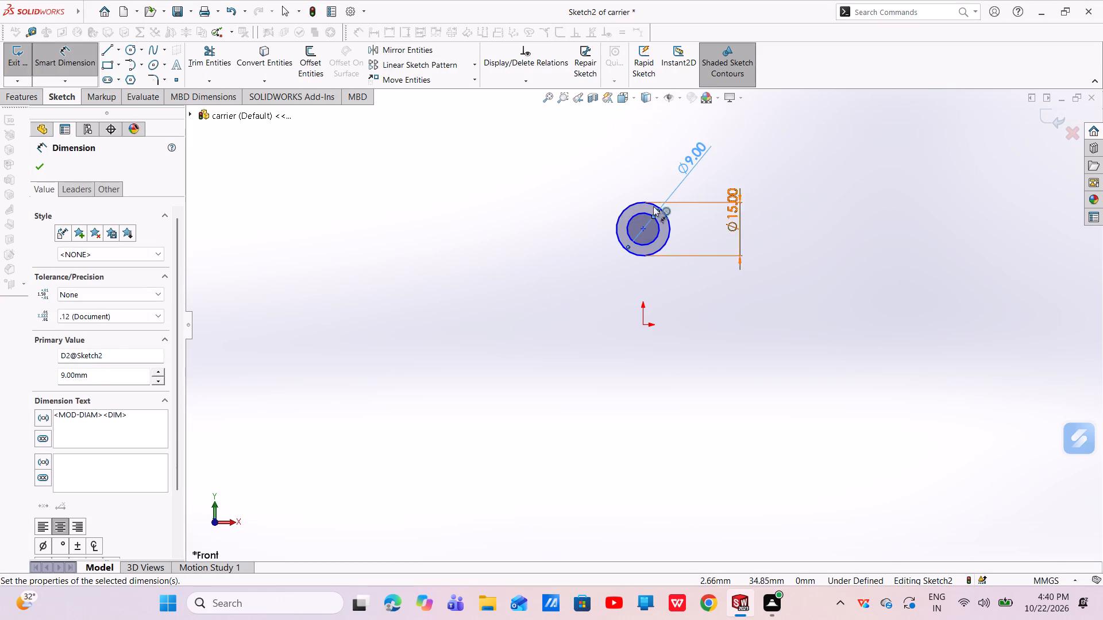
pyautogui.click(43, 164)
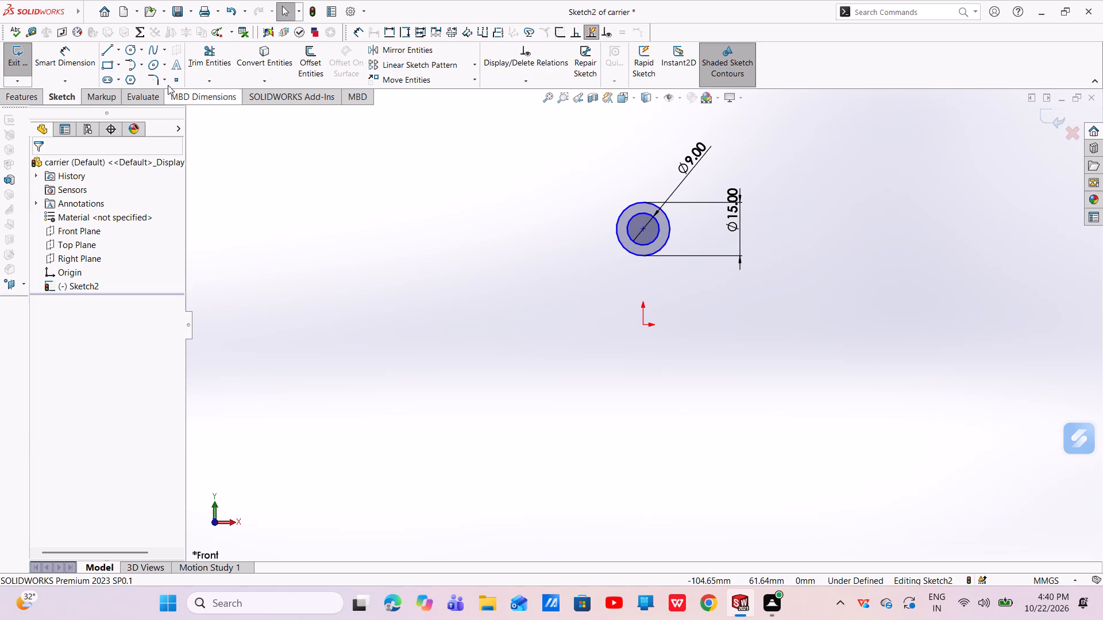
# Dimension the vertical distance between the circles' shared centre and the origin at 18 mm.
pyautogui.click(63, 52)
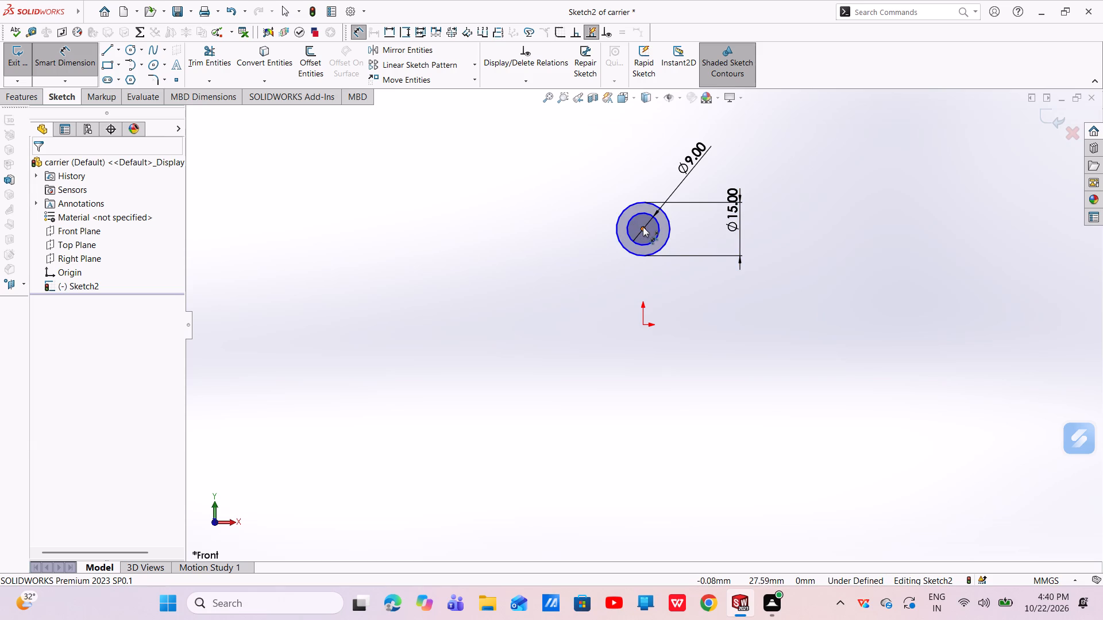
pyautogui.click(643, 227)
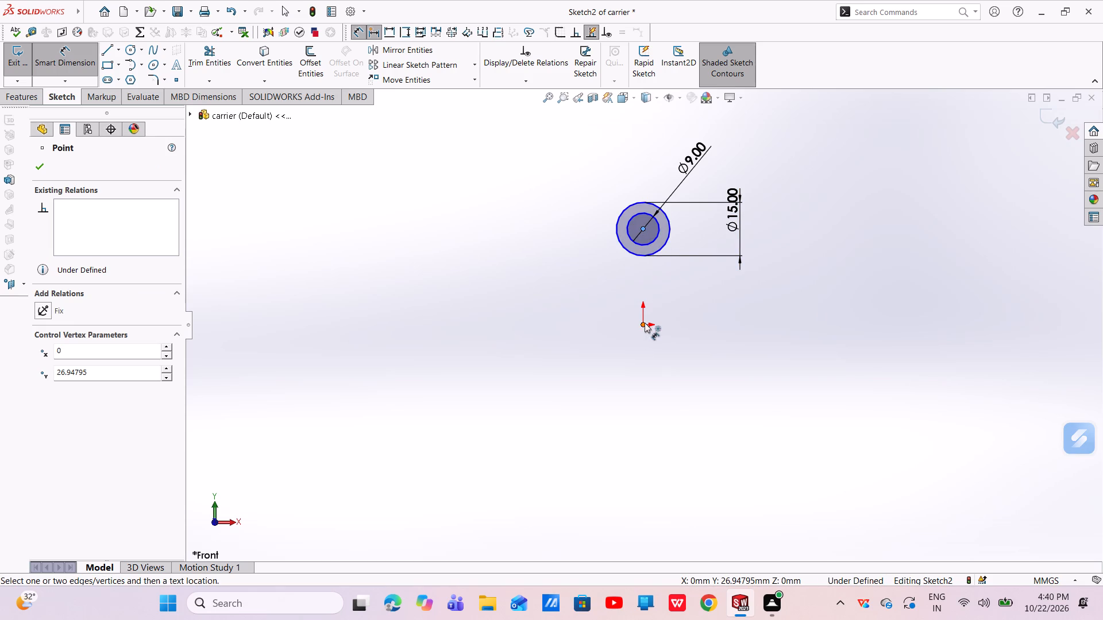
pyautogui.click(645, 324)
pyautogui.click(575, 276)
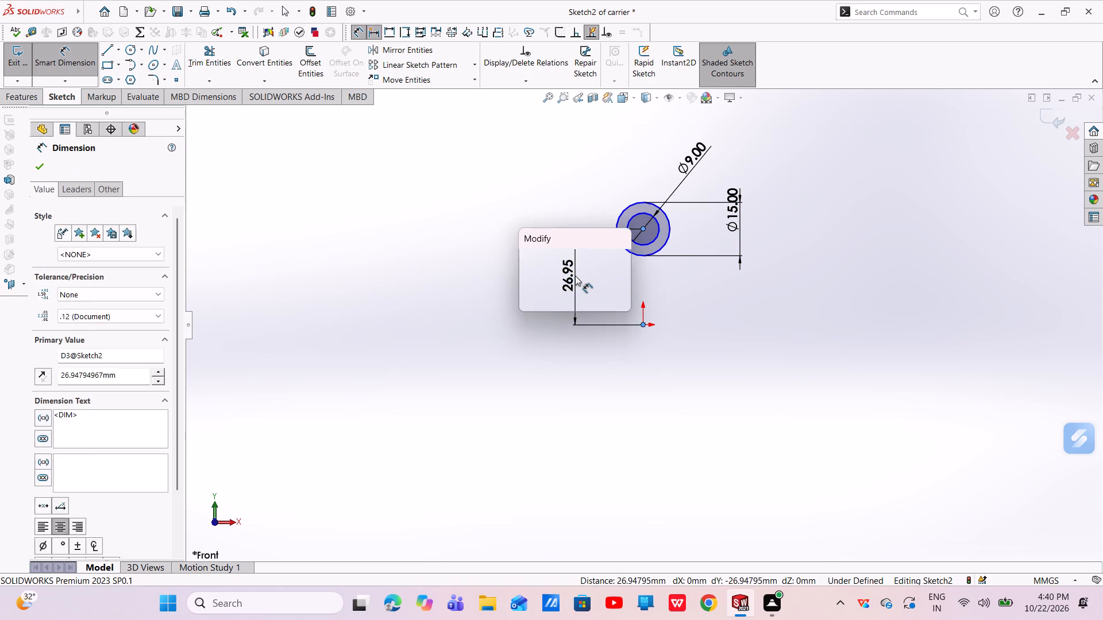
pyautogui.press('BackSpace')
pyautogui.write('18')
pyautogui.press('Return')
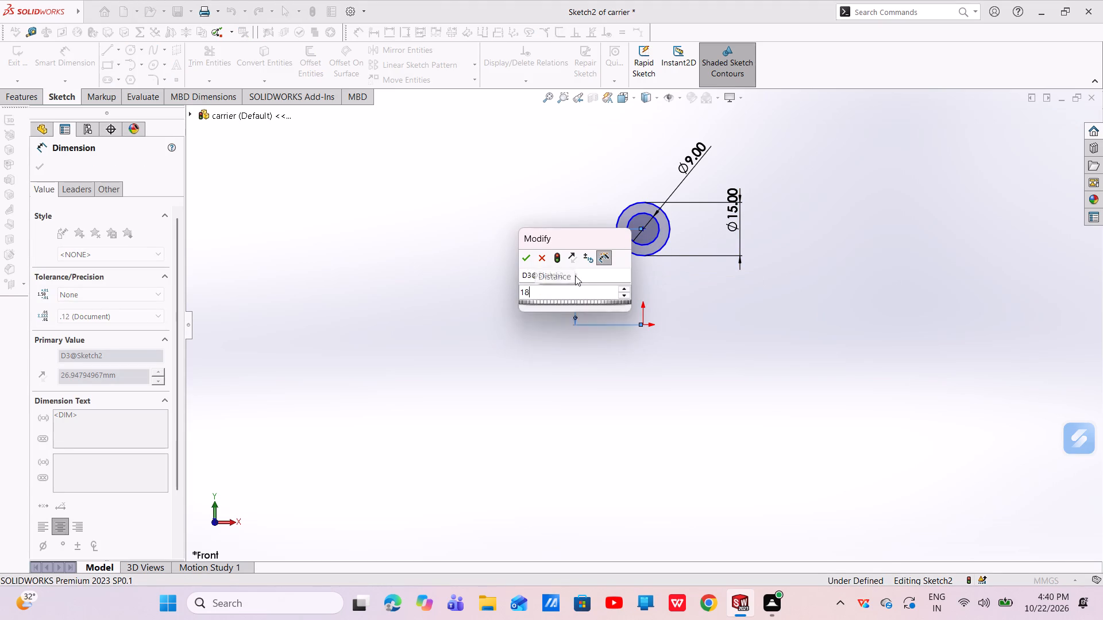
pyautogui.scroll(-7, 654, 289)
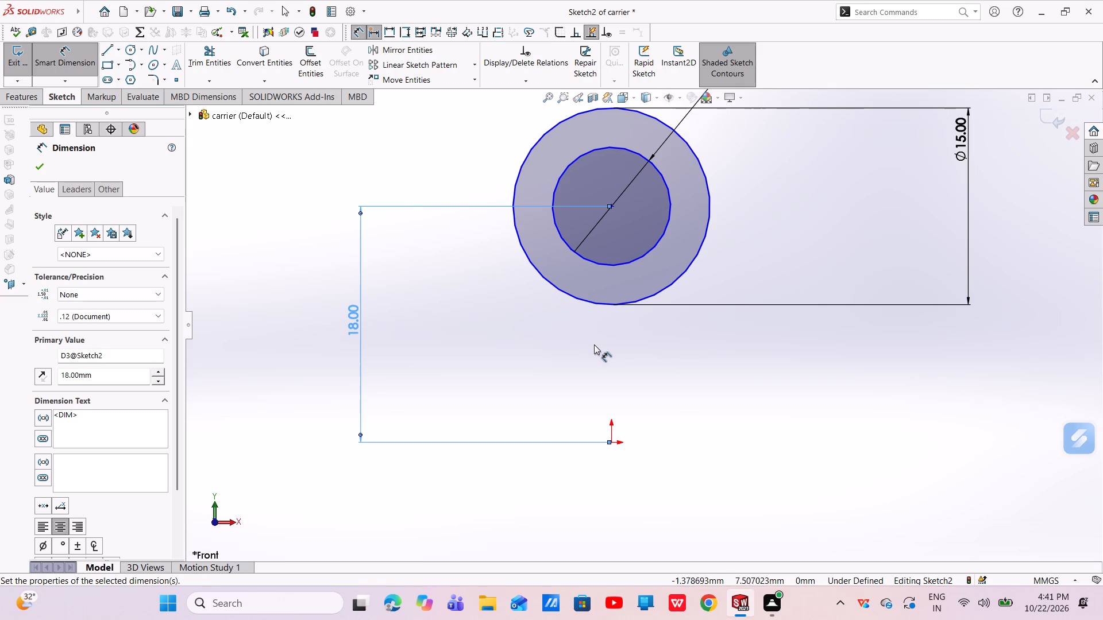
pyautogui.press('Escape')
pyautogui.press('Escape')
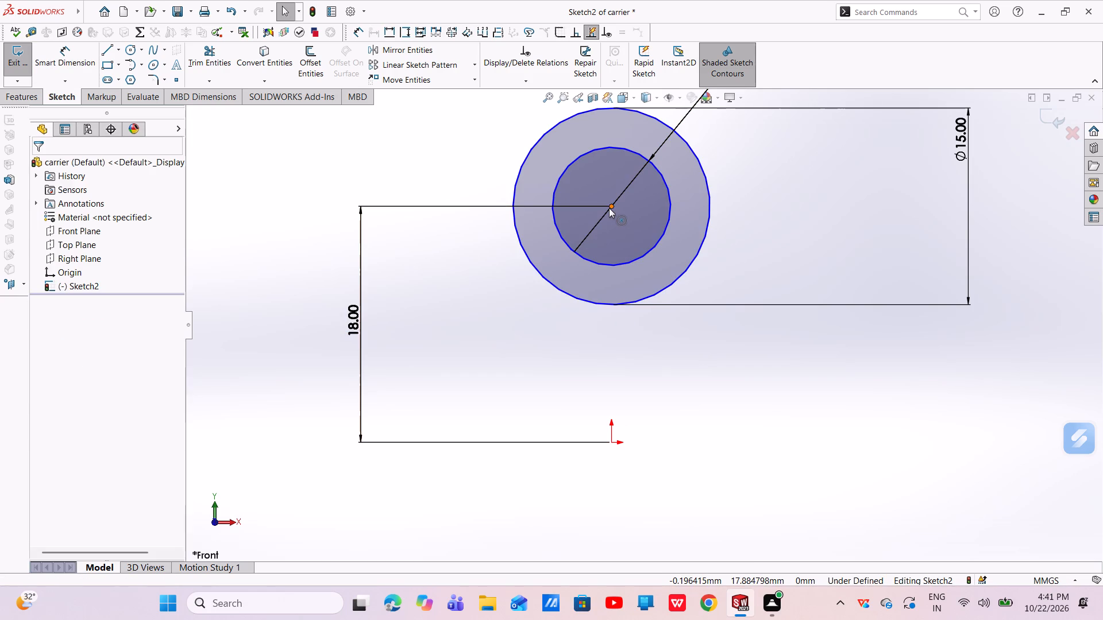
# Add a Vertical relation between the concentric circles' shared centre and the origin.
pyautogui.click(609, 208)
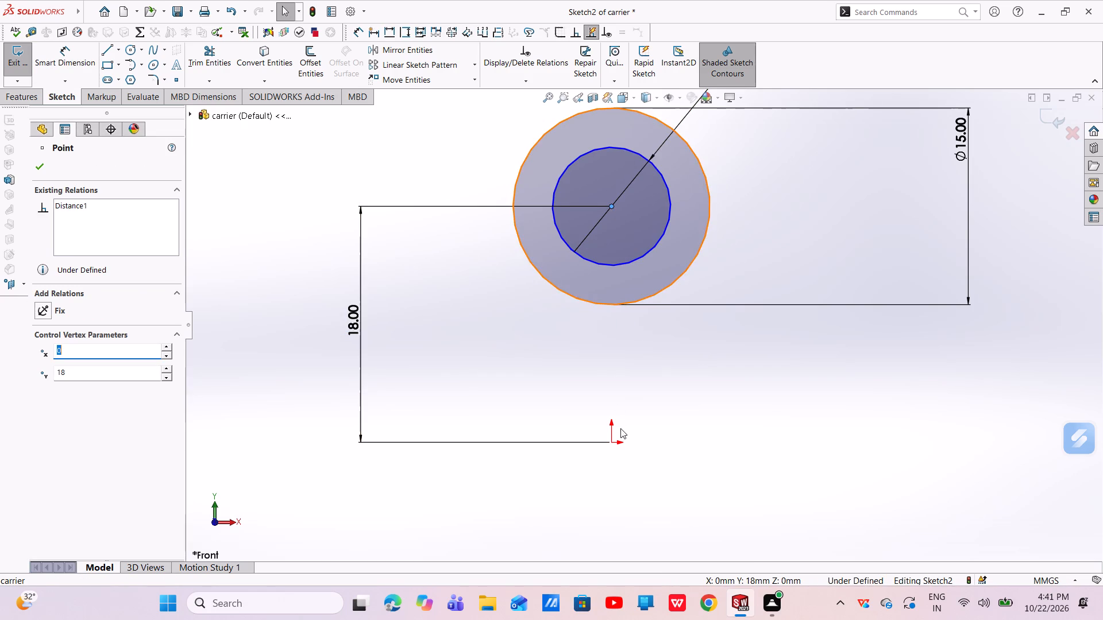
pyautogui.keyDown('ctrl'); pyautogui.click(612, 441); pyautogui.keyUp('ctrl')
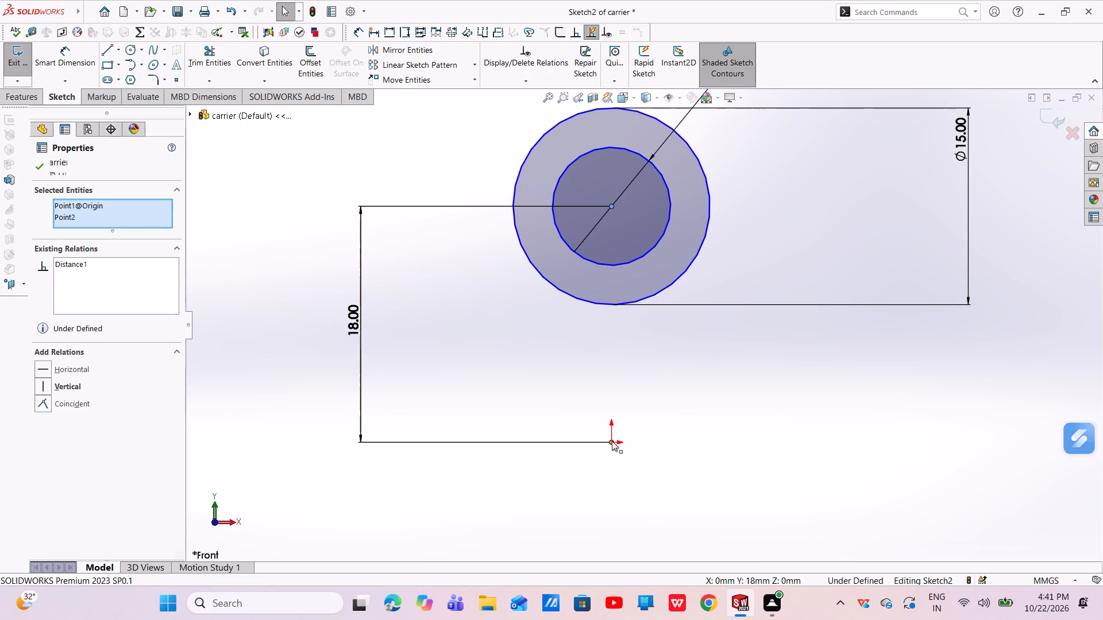
pyautogui.click(665, 391)
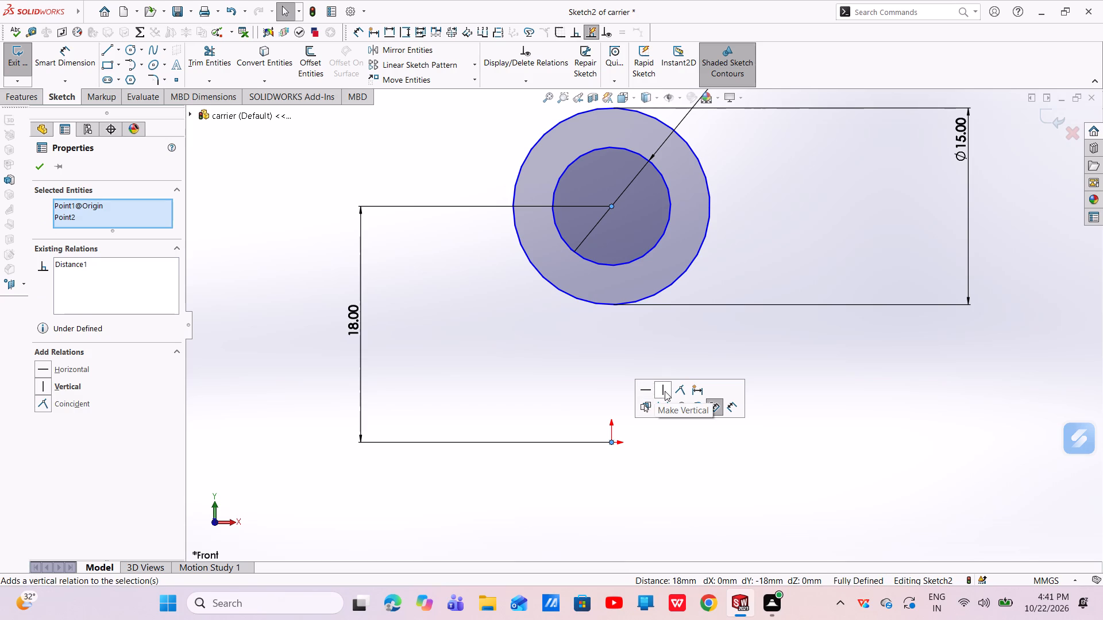
pyautogui.click(33, 175)
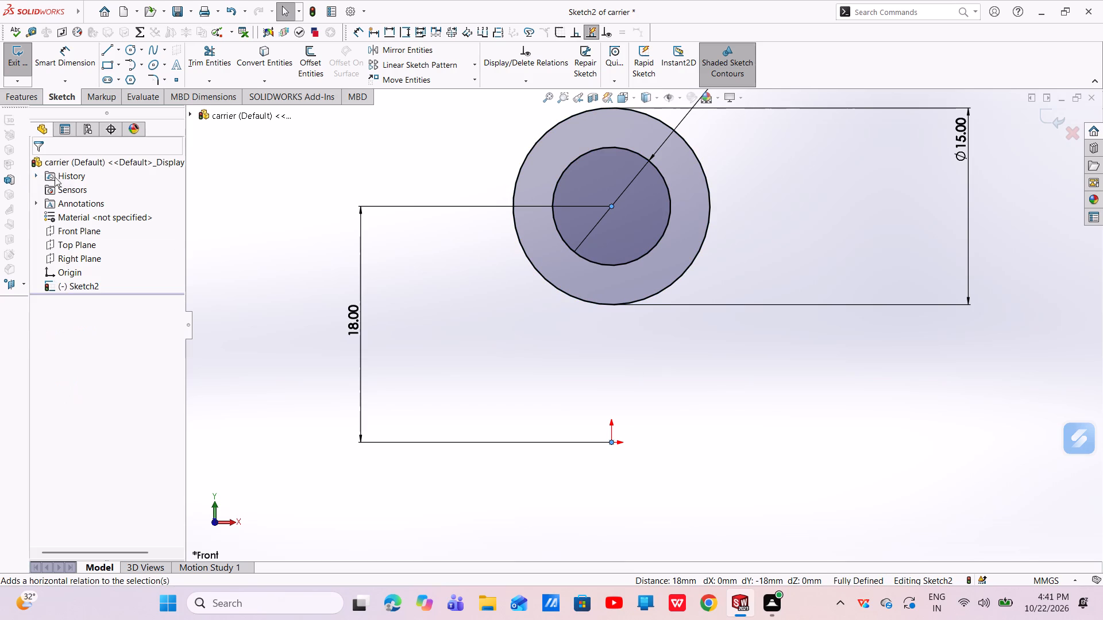
# Create a circular sketch pattern of the 15 mm and 9 mm circles around the origin with 3 equally spaced instances over 360 degrees.
pyautogui.scroll(4, 780, 335)
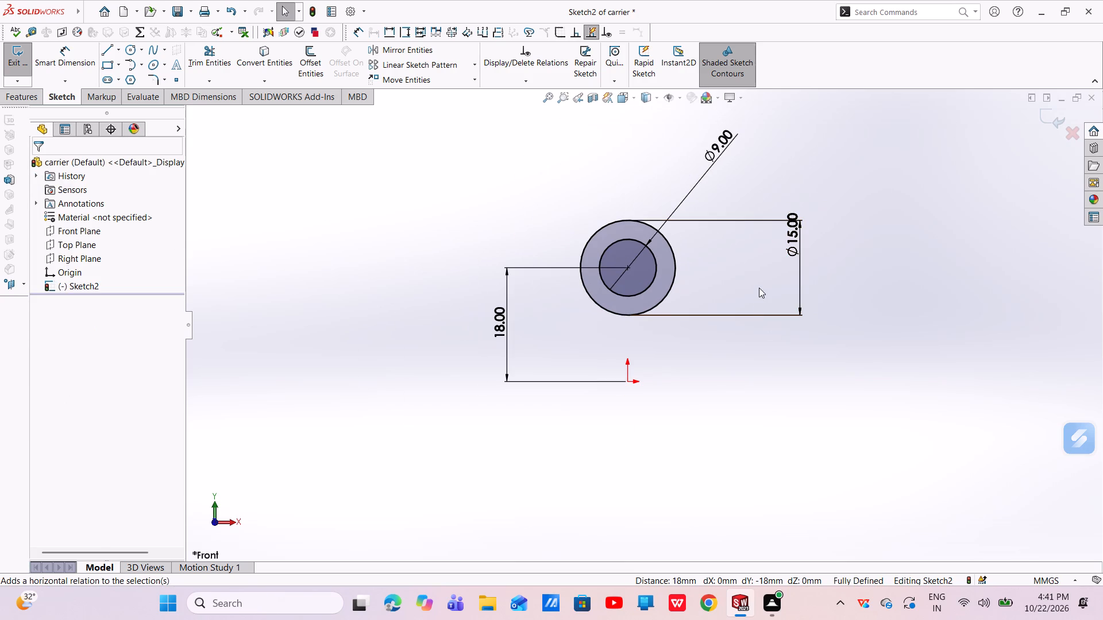
pyautogui.click(473, 67)
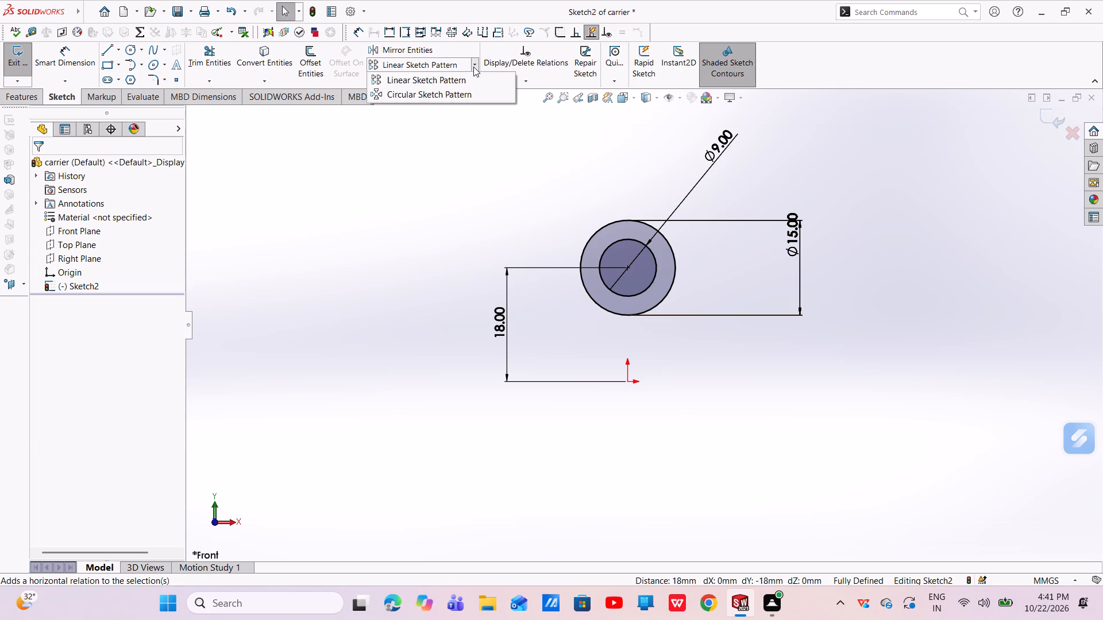
pyautogui.click(443, 92)
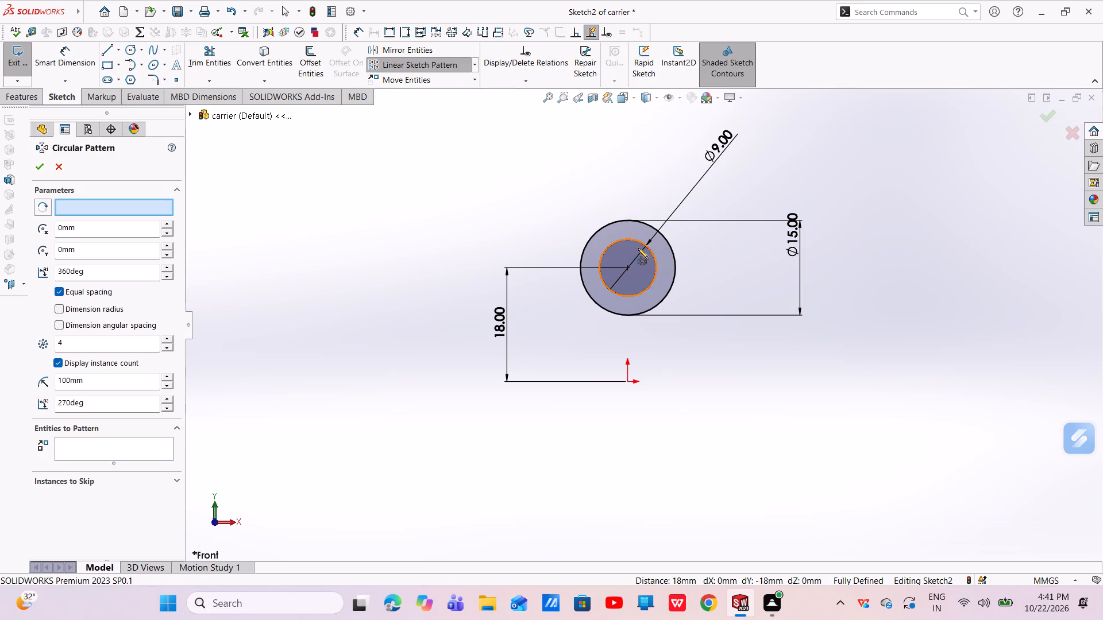
pyautogui.click(97, 443)
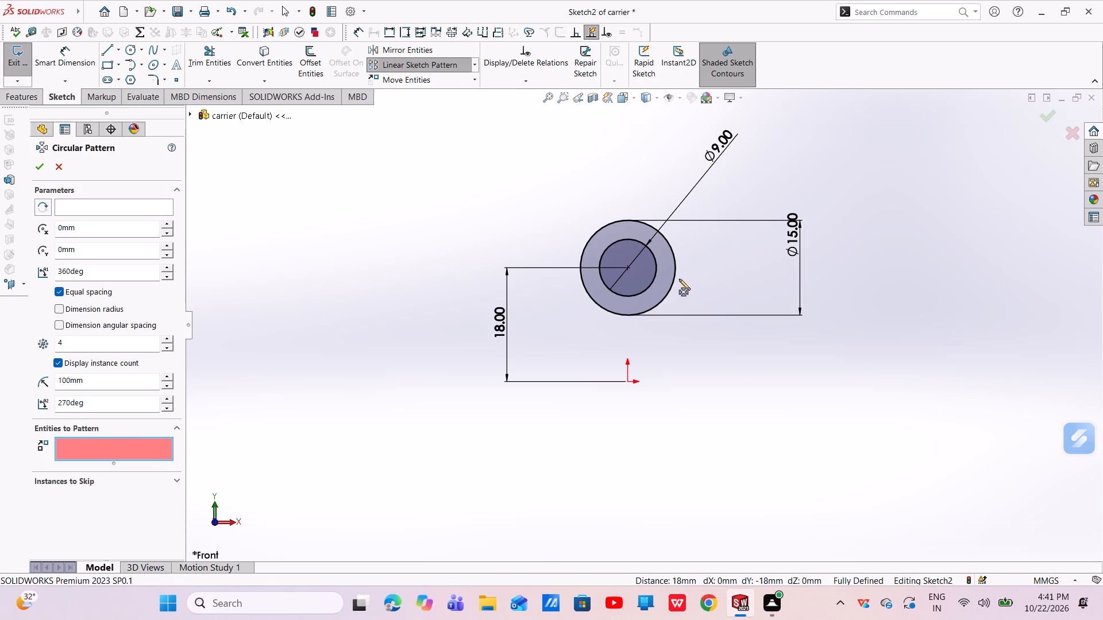
pyautogui.click(674, 277)
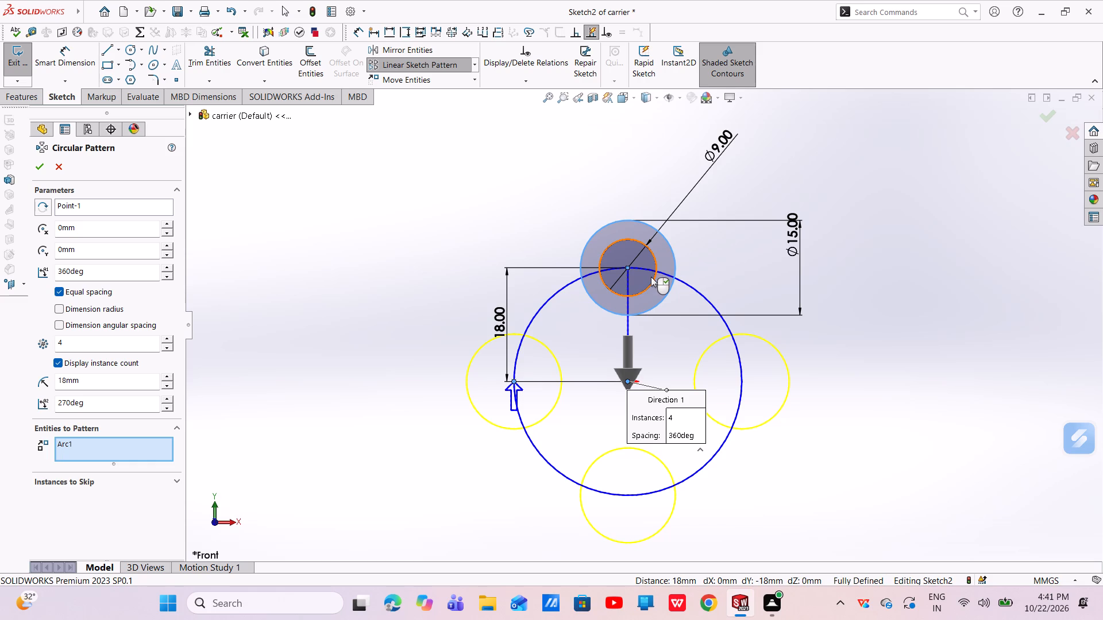
pyautogui.click(651, 277)
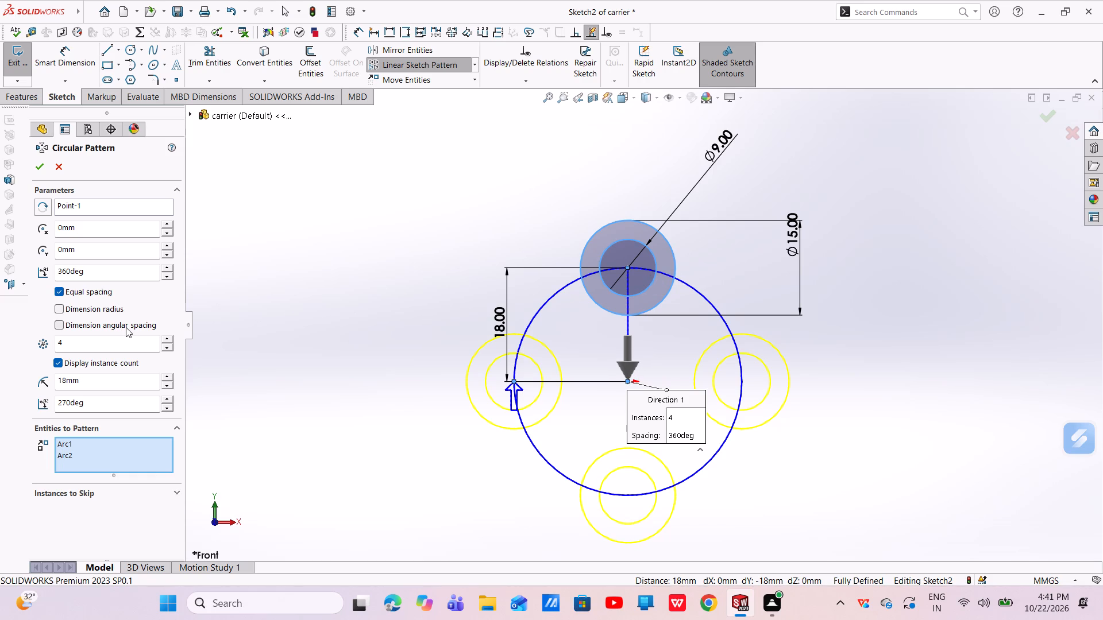
pyautogui.click(72, 342)
pyautogui.press('BackSpace')
pyautogui.press('3')
pyautogui.press('Return')
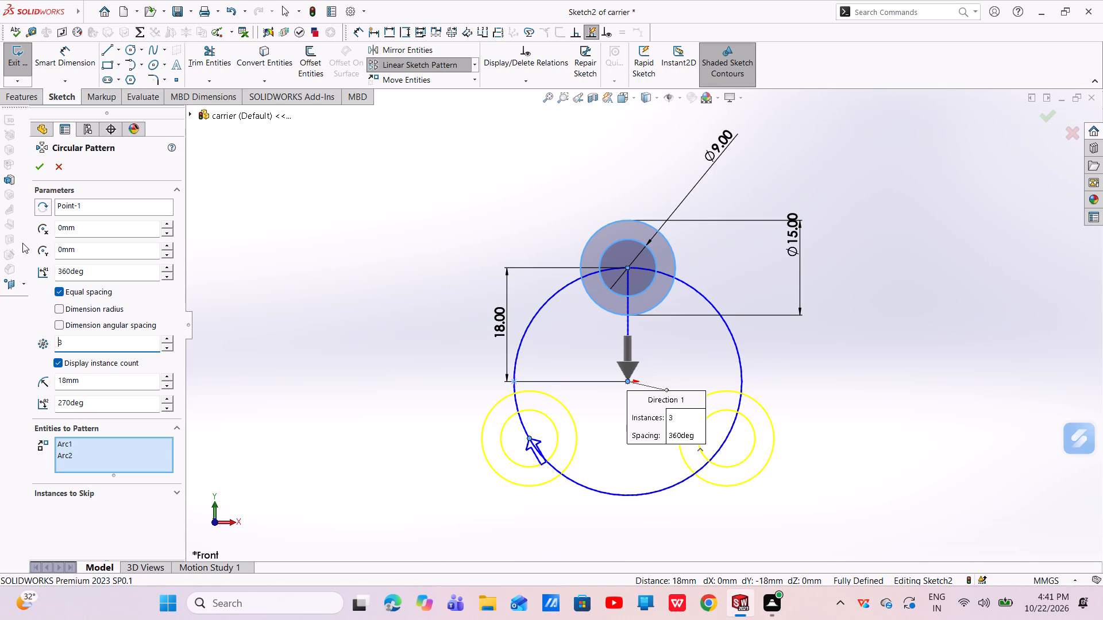
pyautogui.click(32, 165)
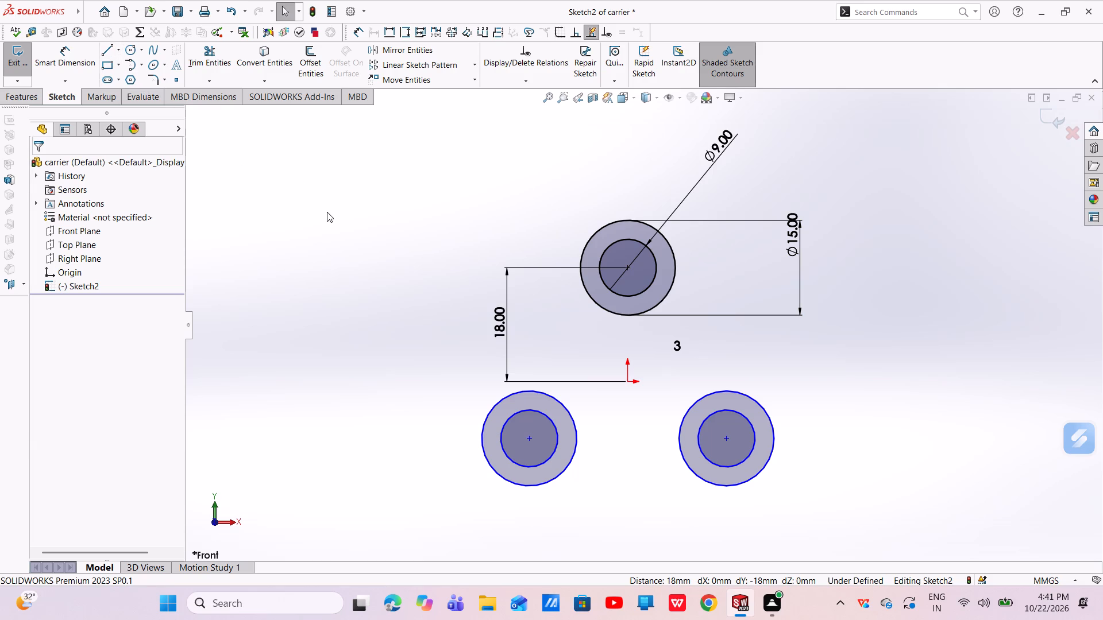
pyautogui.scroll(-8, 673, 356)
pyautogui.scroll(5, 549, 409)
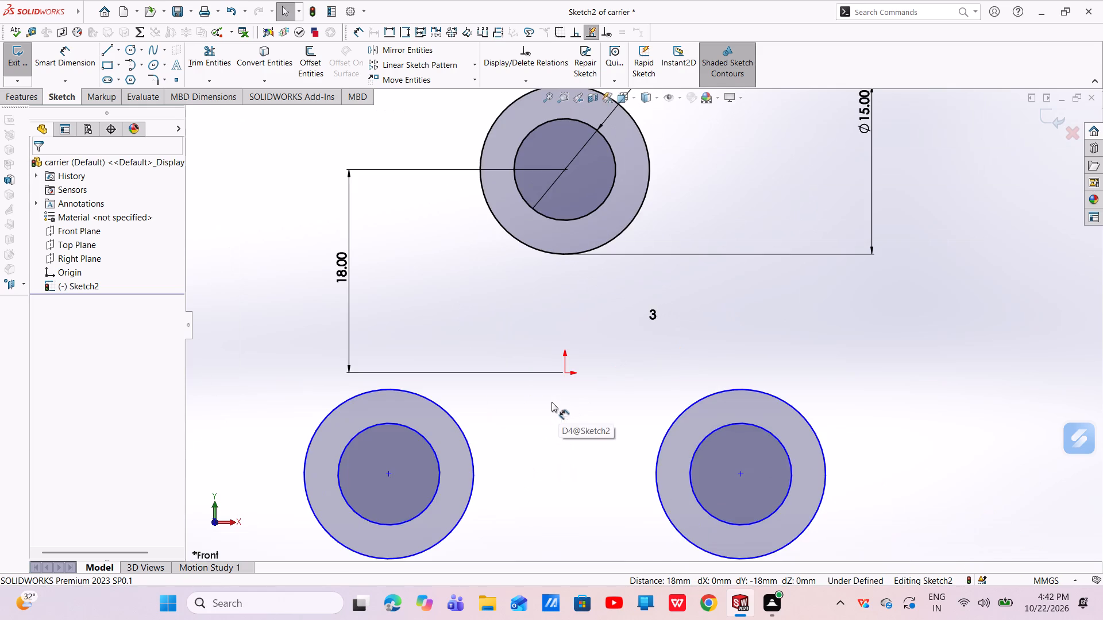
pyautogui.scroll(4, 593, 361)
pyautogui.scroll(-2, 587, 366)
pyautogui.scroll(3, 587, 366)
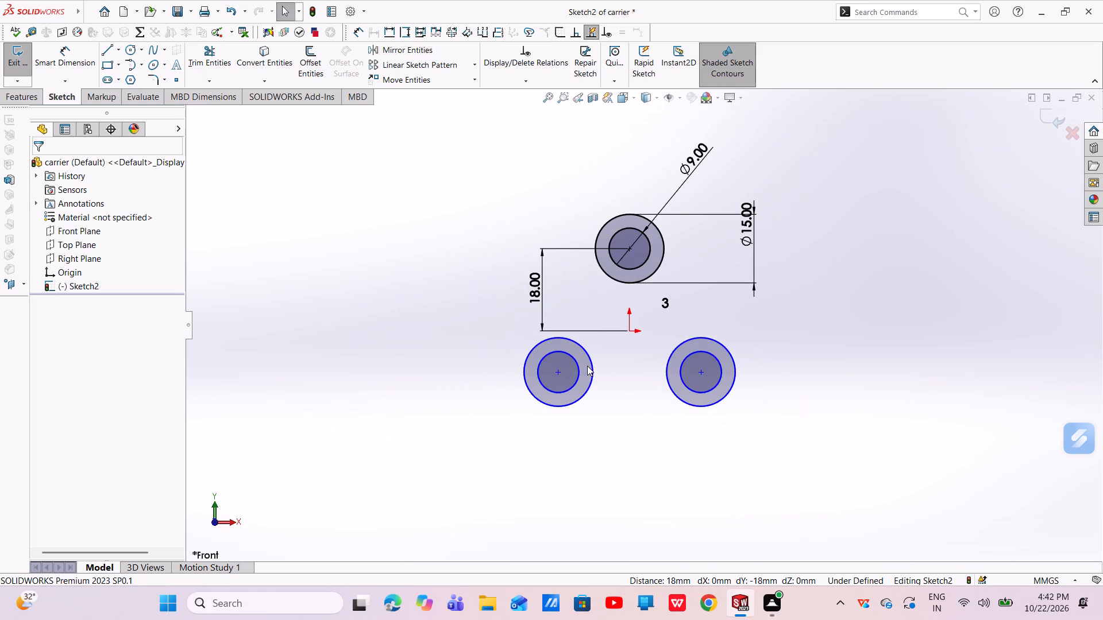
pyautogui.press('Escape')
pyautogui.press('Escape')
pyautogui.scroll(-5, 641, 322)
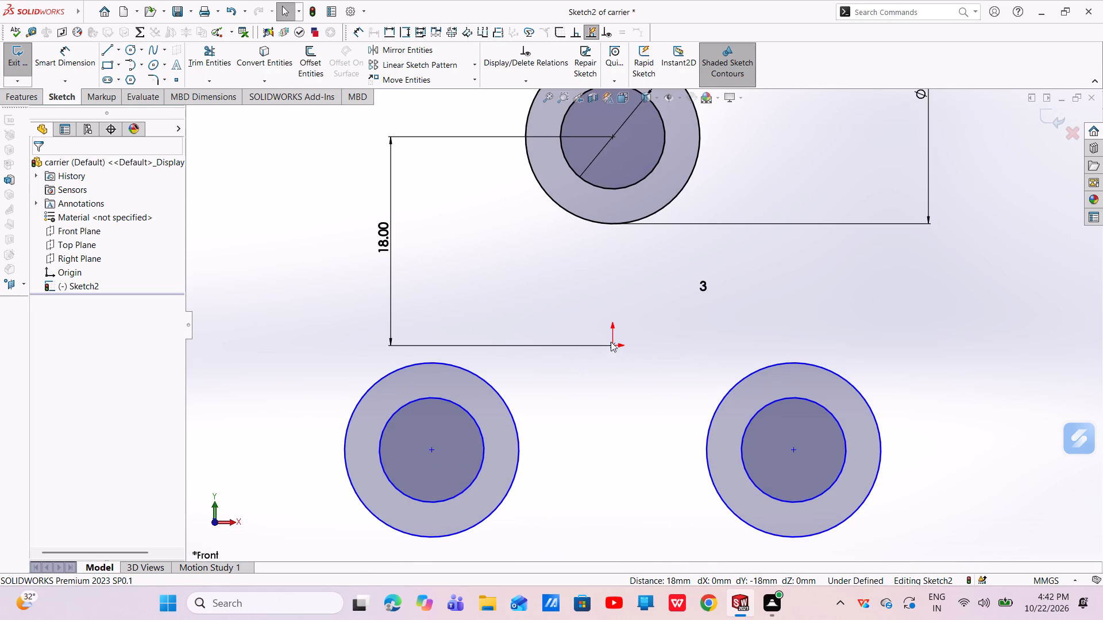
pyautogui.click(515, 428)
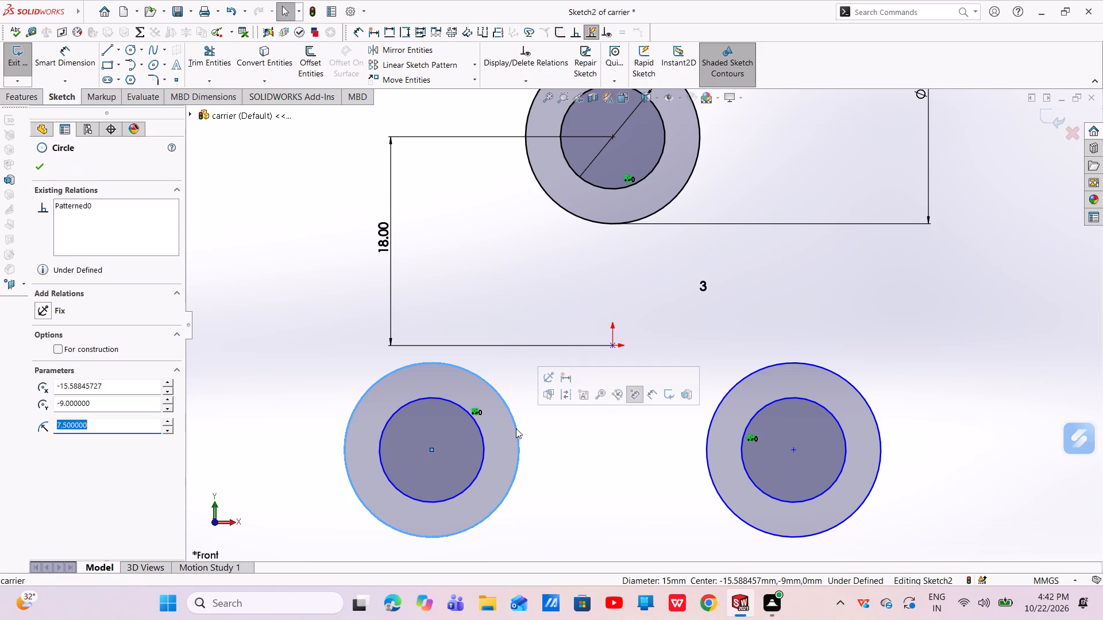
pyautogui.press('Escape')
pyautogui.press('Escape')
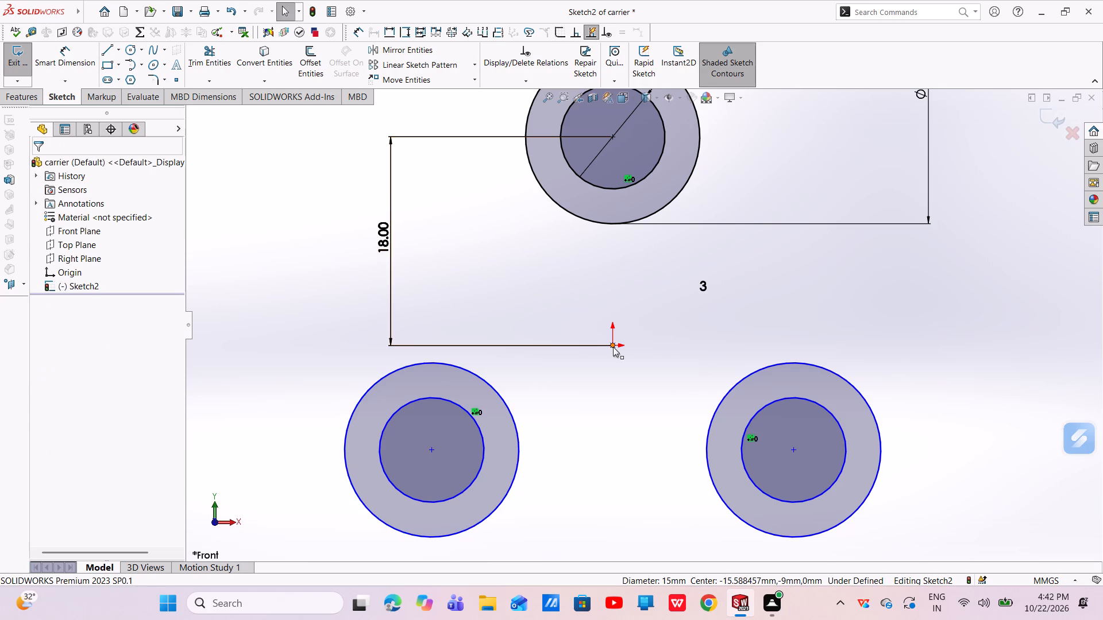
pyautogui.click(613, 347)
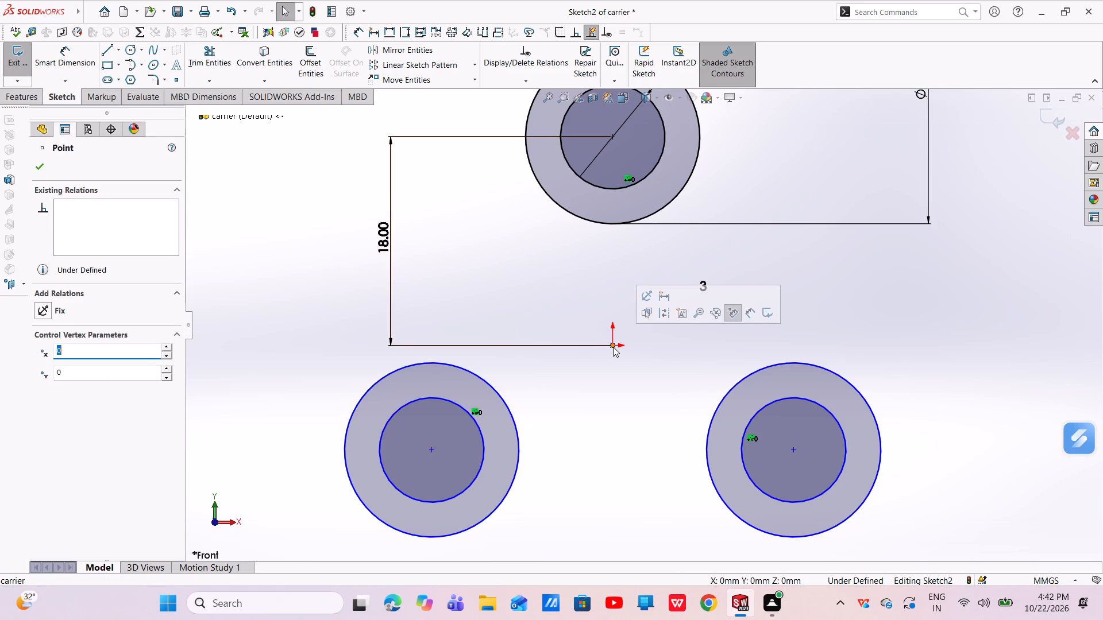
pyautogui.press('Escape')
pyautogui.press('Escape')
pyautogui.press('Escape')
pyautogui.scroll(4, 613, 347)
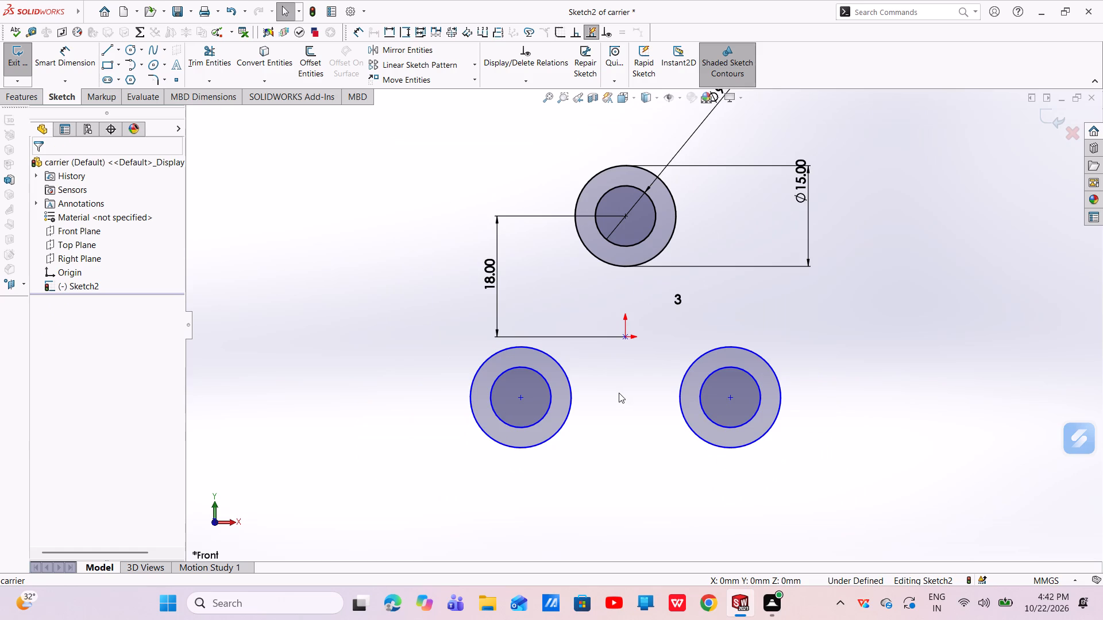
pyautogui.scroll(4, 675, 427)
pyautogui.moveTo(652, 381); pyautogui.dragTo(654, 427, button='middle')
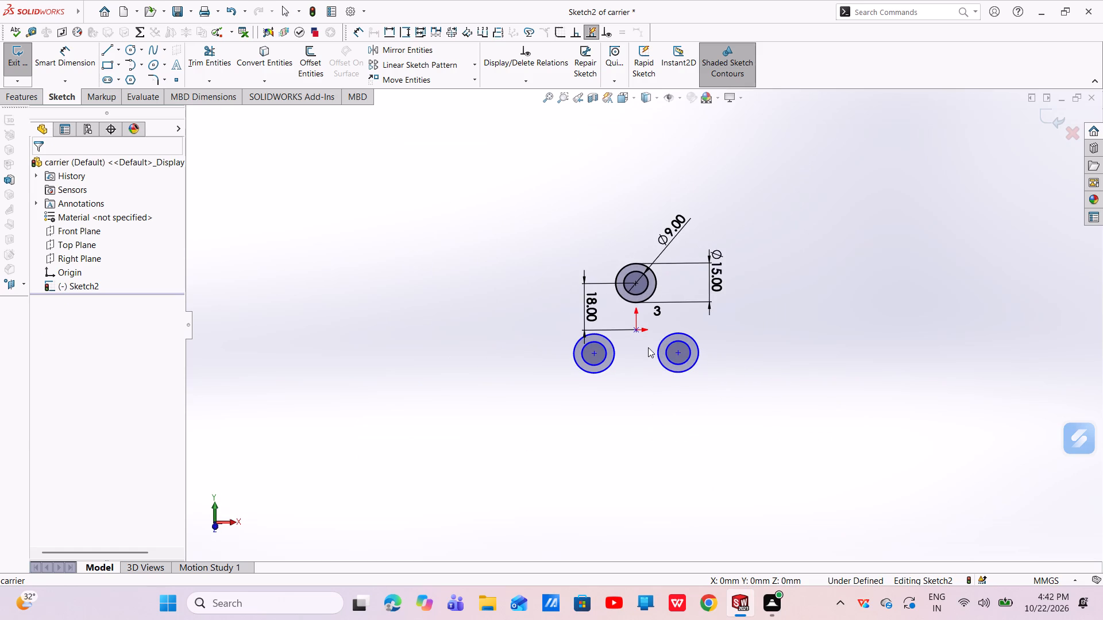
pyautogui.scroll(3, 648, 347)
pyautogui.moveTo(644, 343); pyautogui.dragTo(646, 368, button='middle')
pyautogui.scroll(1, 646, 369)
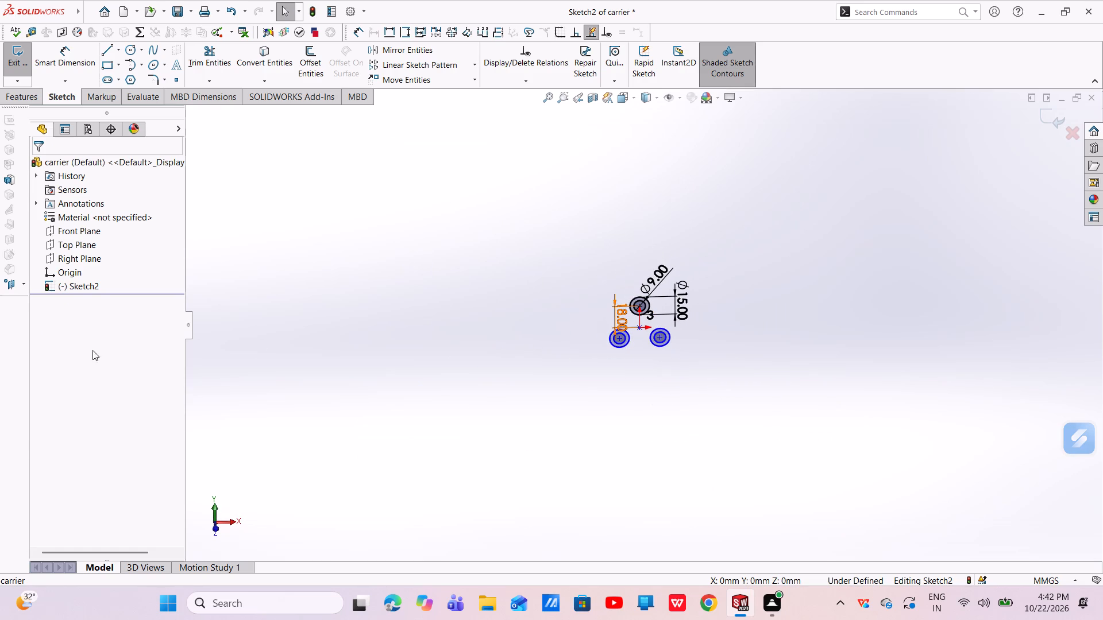
# Draw a 3-point arc of about 23.6 mm radius from the top outer circle to the lower-right outer circle, bulging toward the origin.
pyautogui.click(92, 293)
pyautogui.click(99, 285)
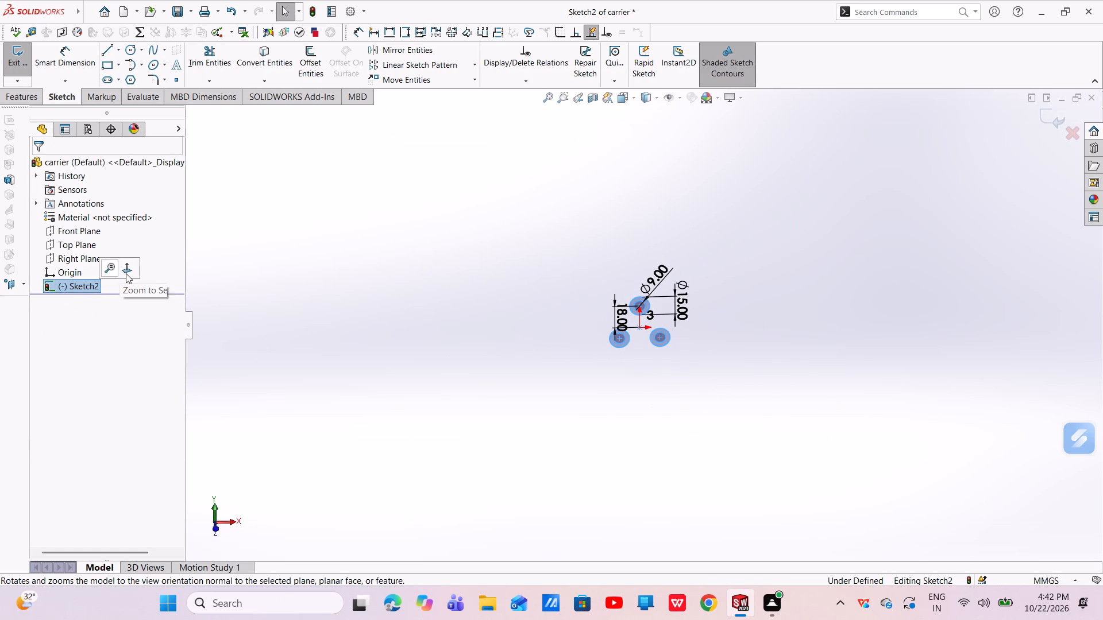
pyautogui.click(126, 273)
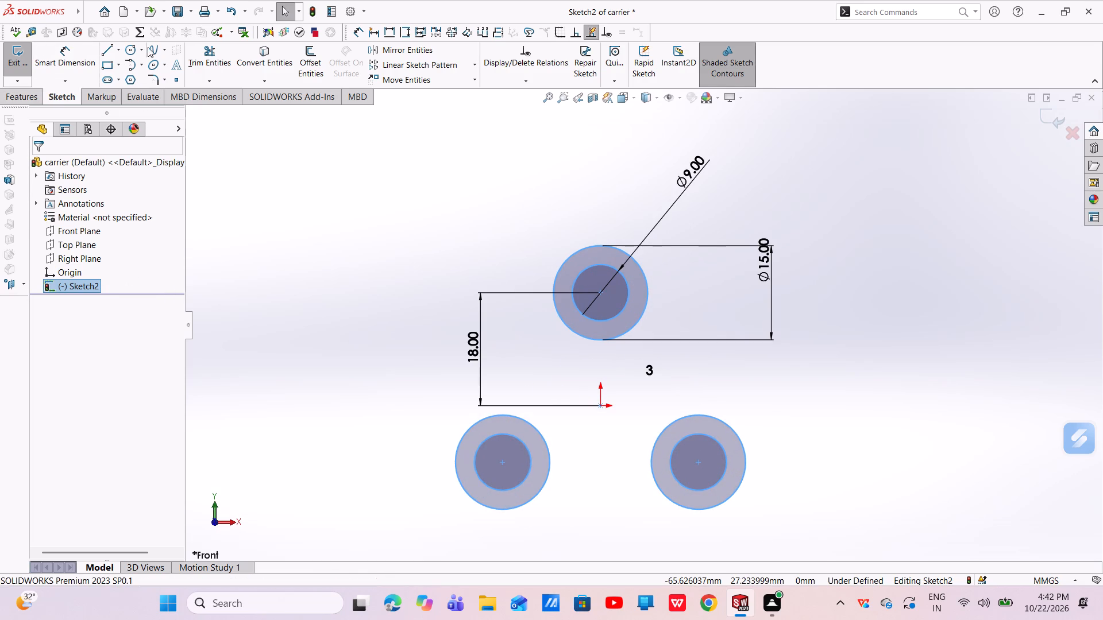
pyautogui.click(135, 64)
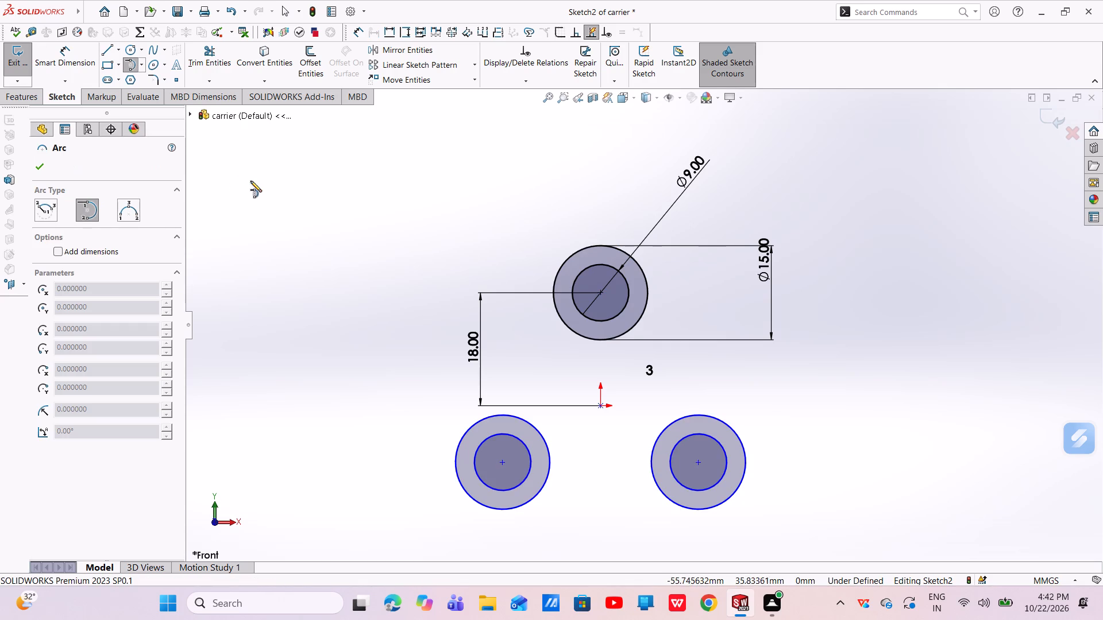
pyautogui.click(140, 67)
pyautogui.click(153, 110)
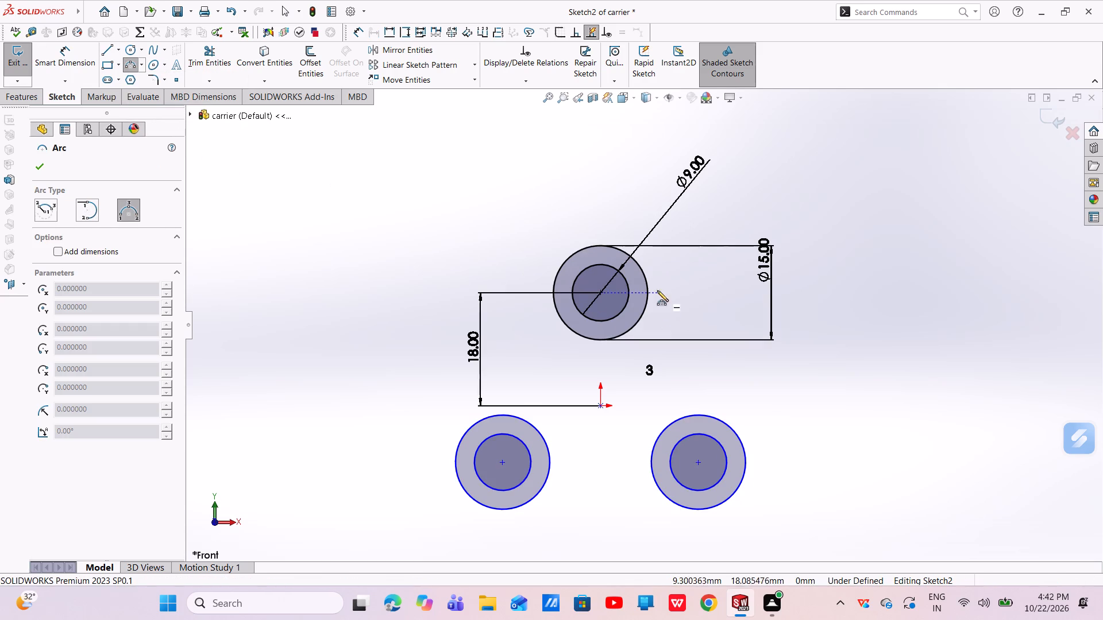
pyautogui.click(646, 275)
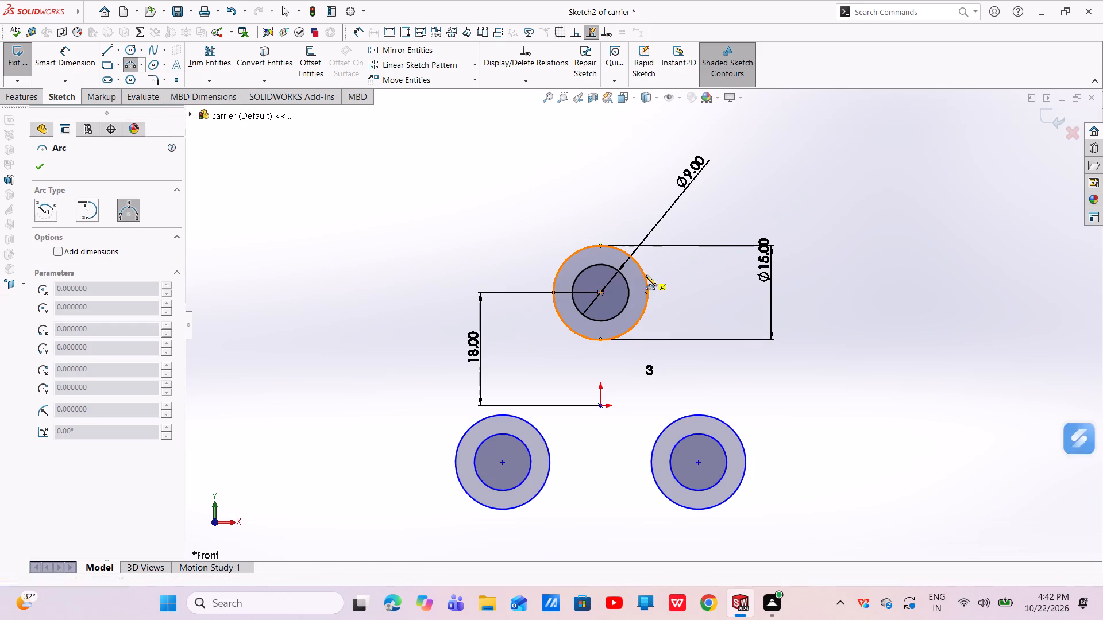
pyautogui.click(723, 421)
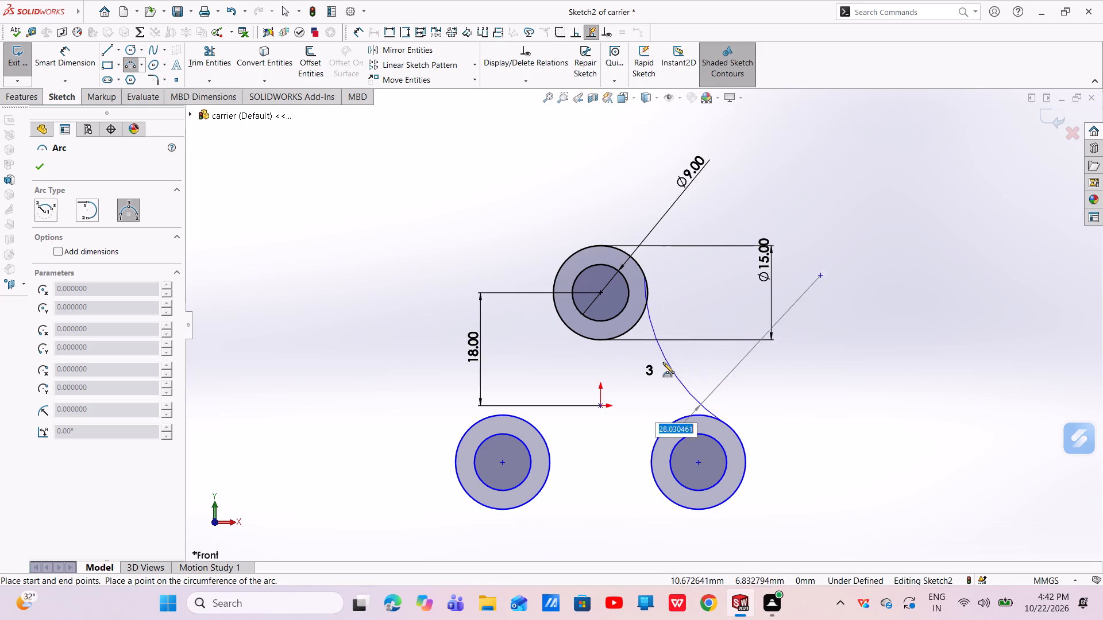
pyautogui.click(658, 355)
pyautogui.rightClick(659, 355)
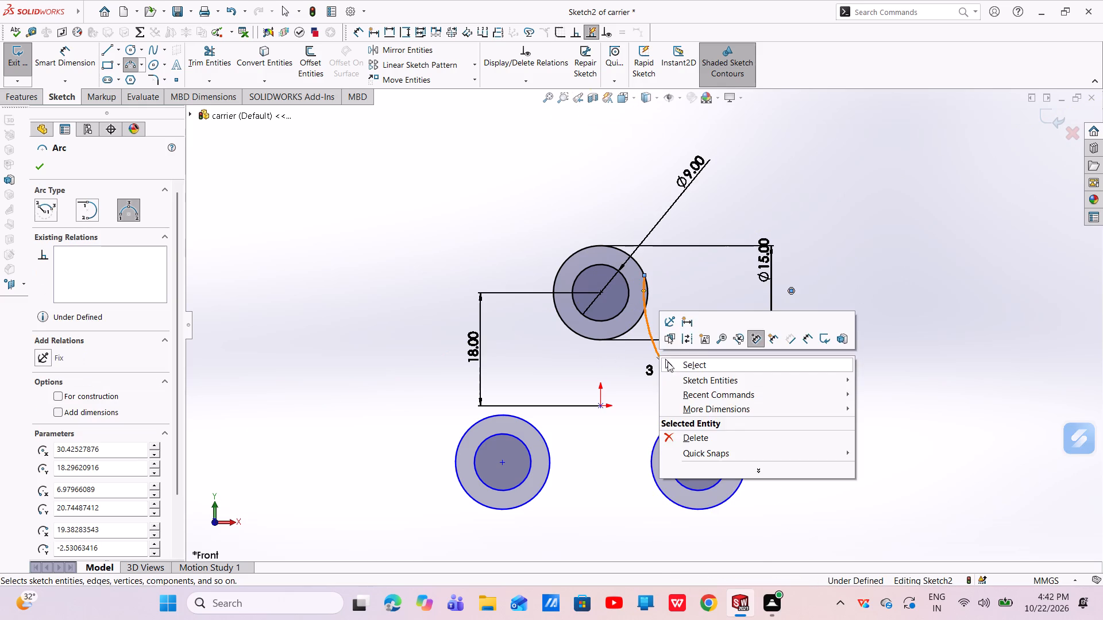
pyautogui.click(673, 363)
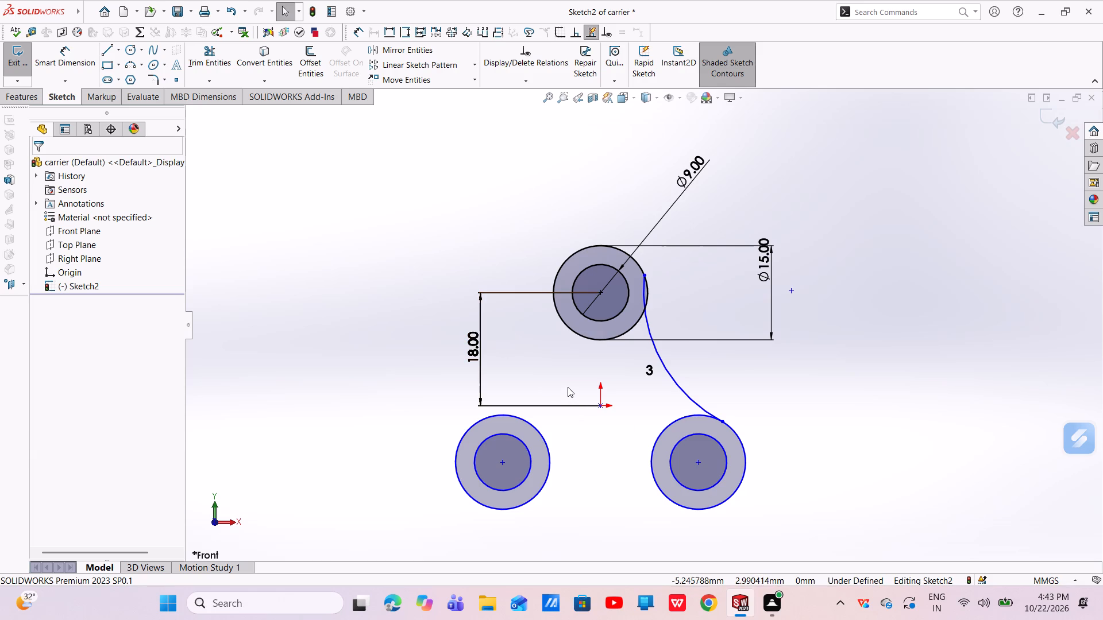
# Dimension the connecting arc's radius at 20 mm.
pyautogui.click(53, 45)
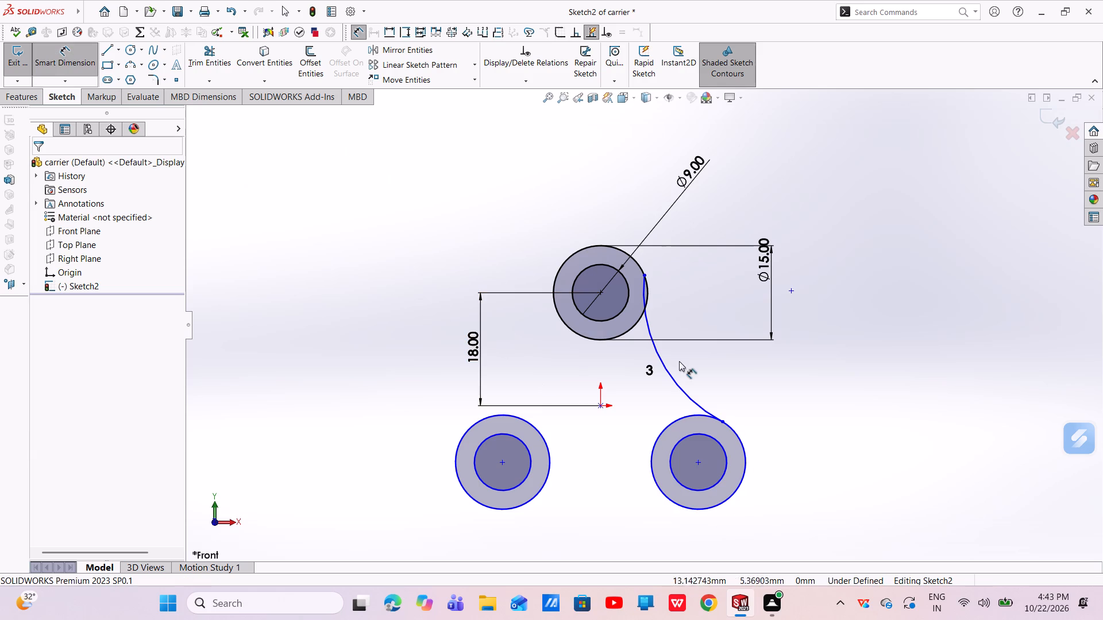
pyautogui.click(678, 387)
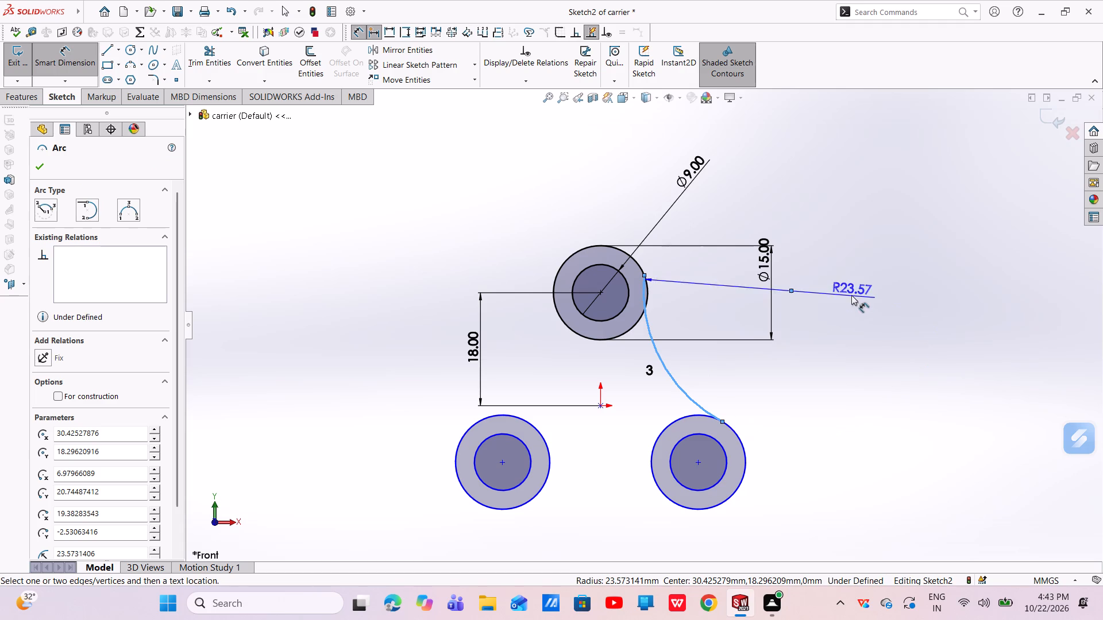
pyautogui.click(851, 257)
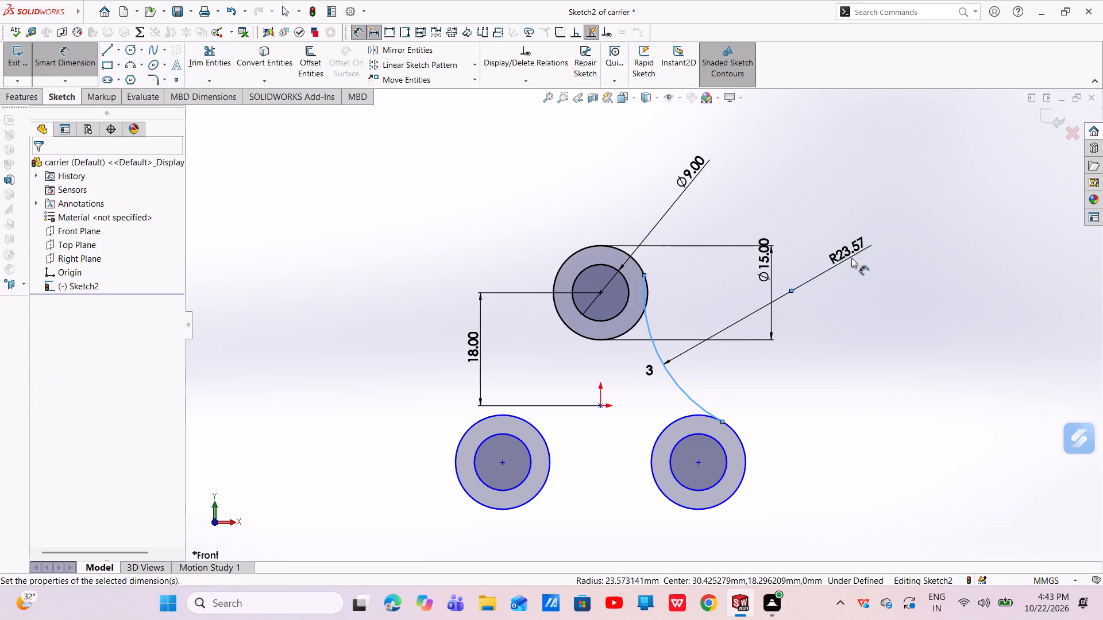
pyautogui.press('BackSpace')
pyautogui.write('20')
pyautogui.press('Return')
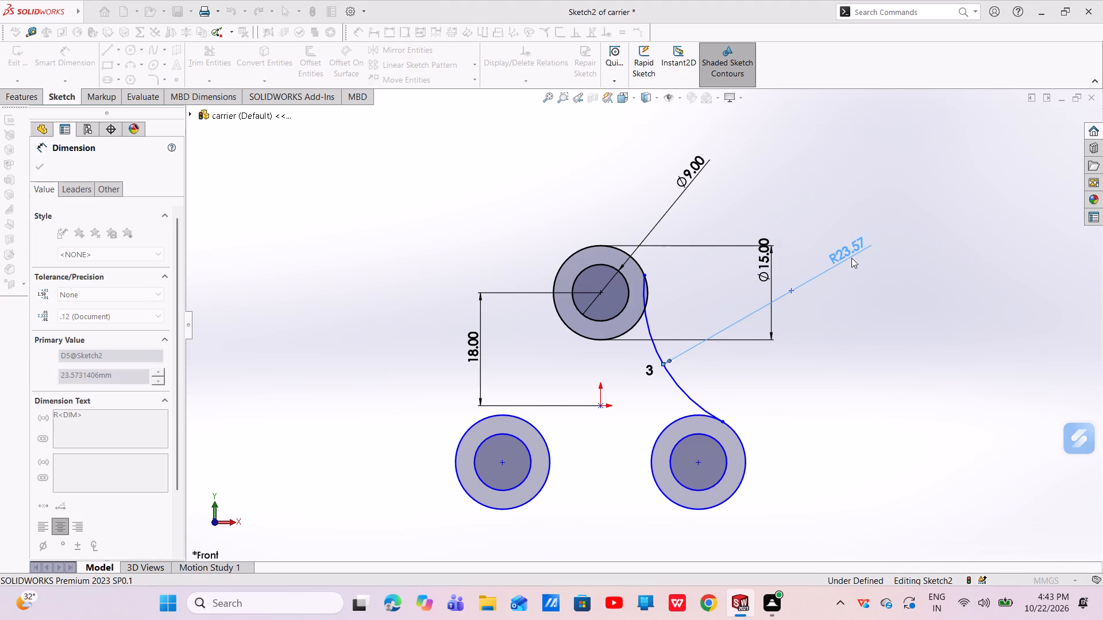
# Add a Tangent relation between the 20 mm radius connecting arc and the top 15 mm outer circle.
pyautogui.scroll(-4, 646, 369)
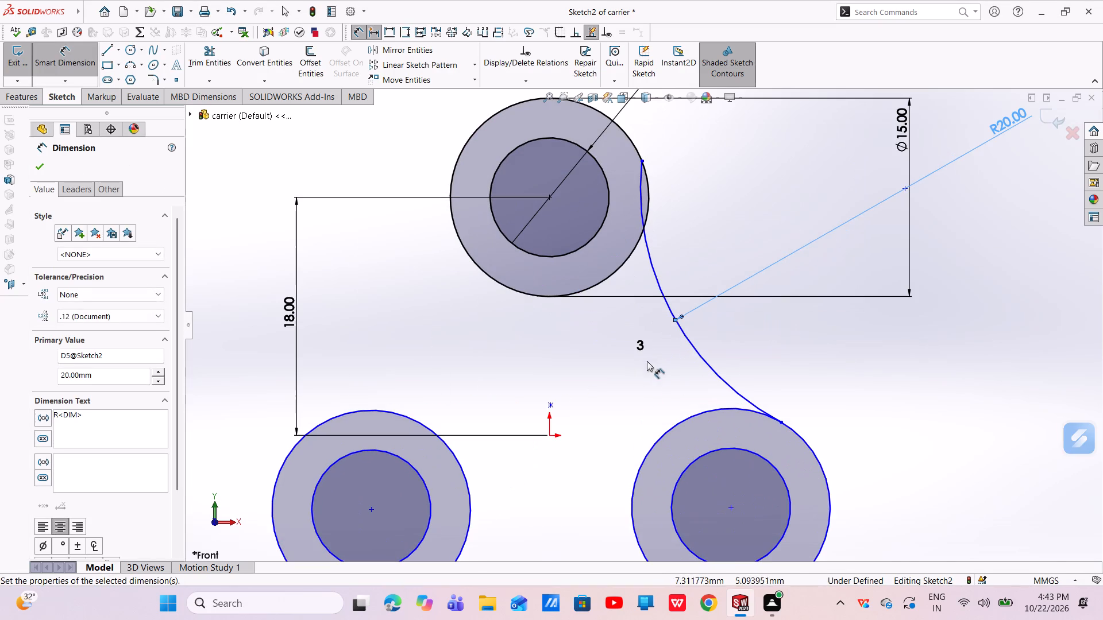
pyautogui.press('Escape')
pyautogui.click(622, 268)
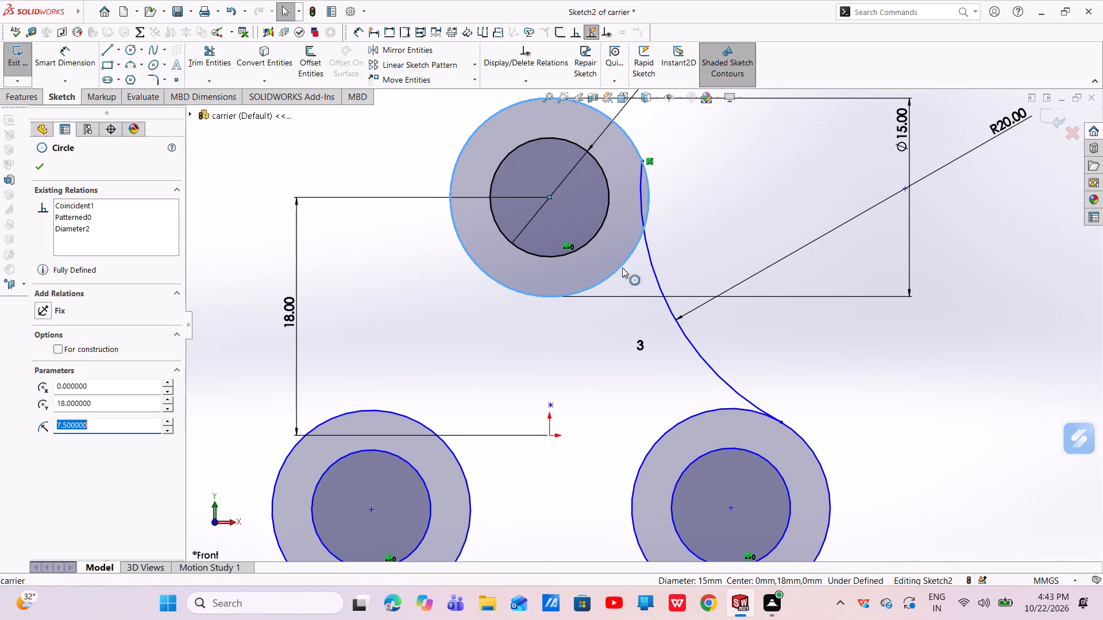
pyautogui.keyDown('ctrl'); pyautogui.click(652, 260); pyautogui.keyUp('ctrl')
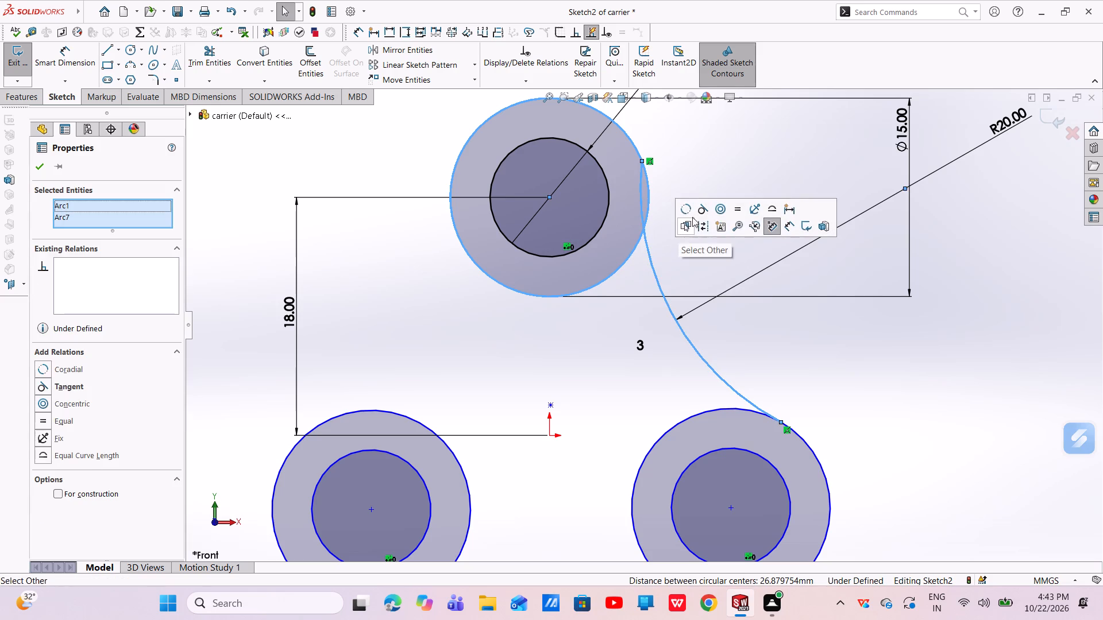
pyautogui.click(698, 211)
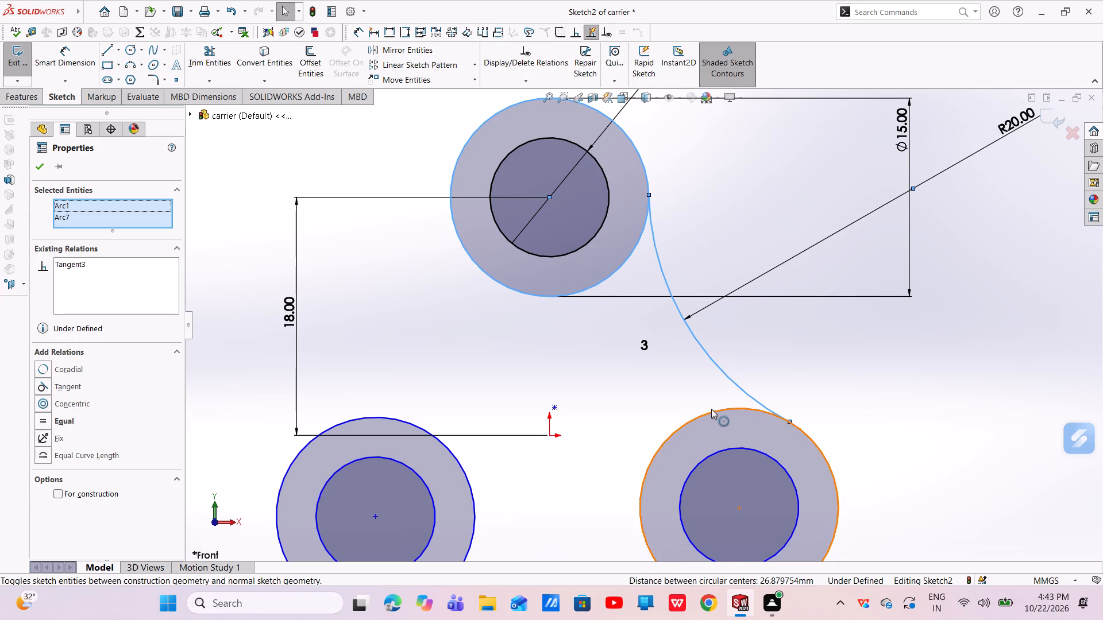
# Add a Tangent relation between the connecting arc and the lower-right 15 mm outer circle.
pyautogui.click(711, 408)
pyautogui.click(708, 413)
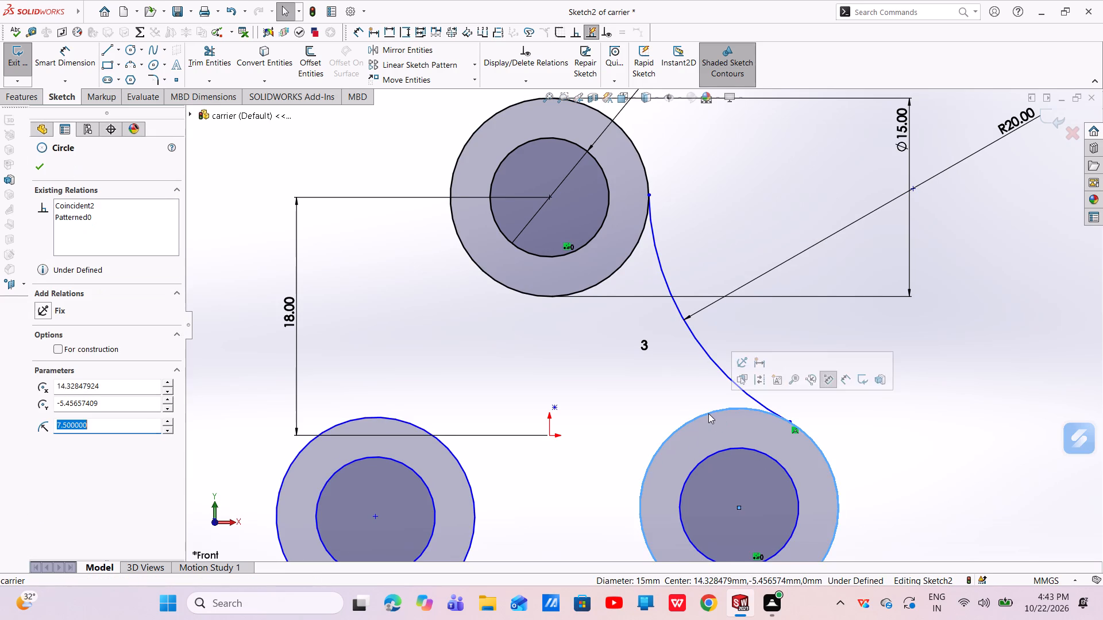
pyautogui.keyDown('ctrl'); pyautogui.click(719, 365); pyautogui.keyUp('ctrl')
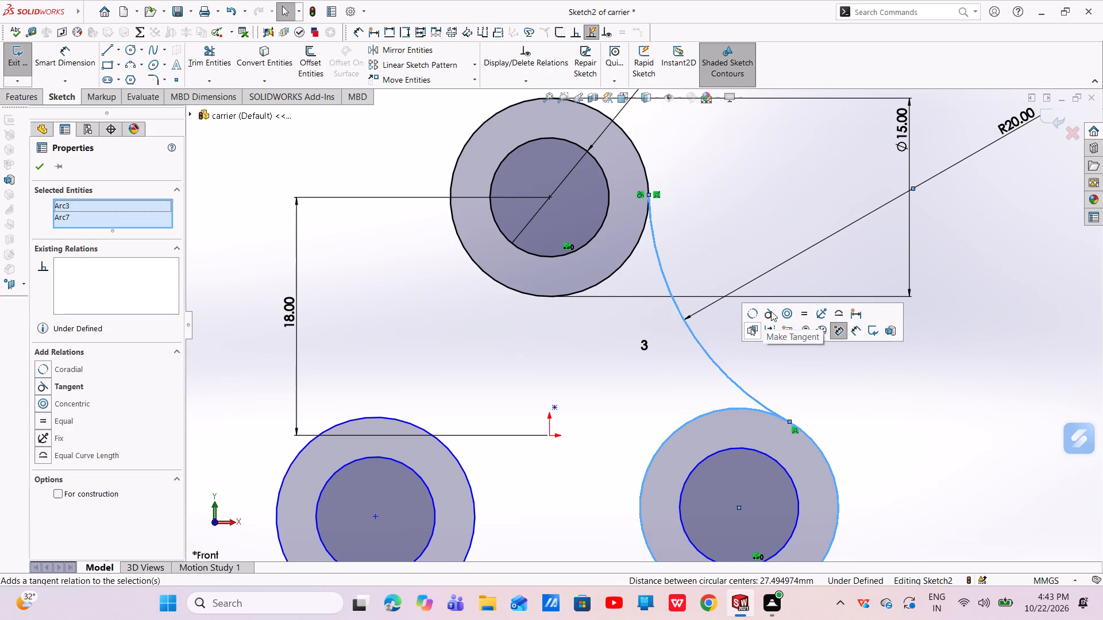
pyautogui.click(771, 311)
pyautogui.scroll(3, 677, 401)
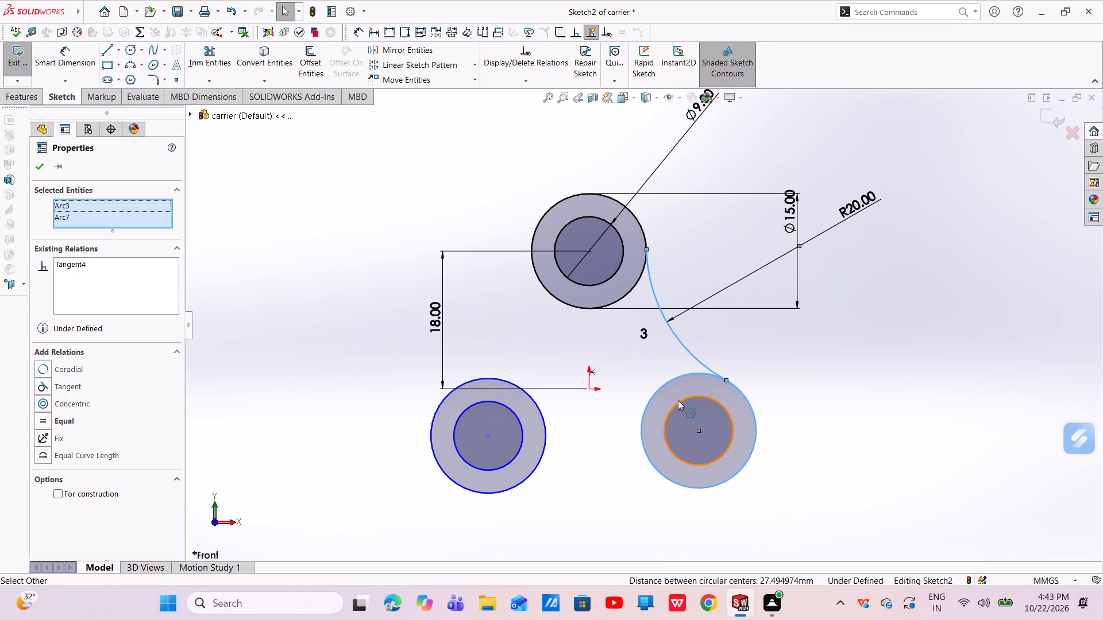
pyautogui.scroll(2, 687, 387)
pyautogui.scroll(-3, 630, 315)
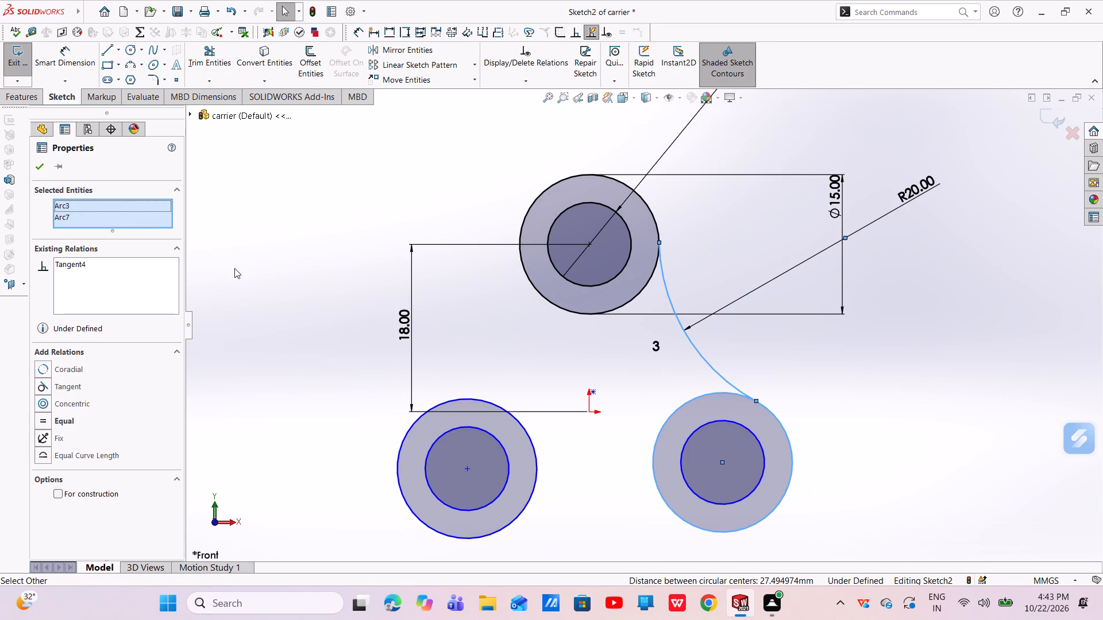
pyautogui.click(34, 166)
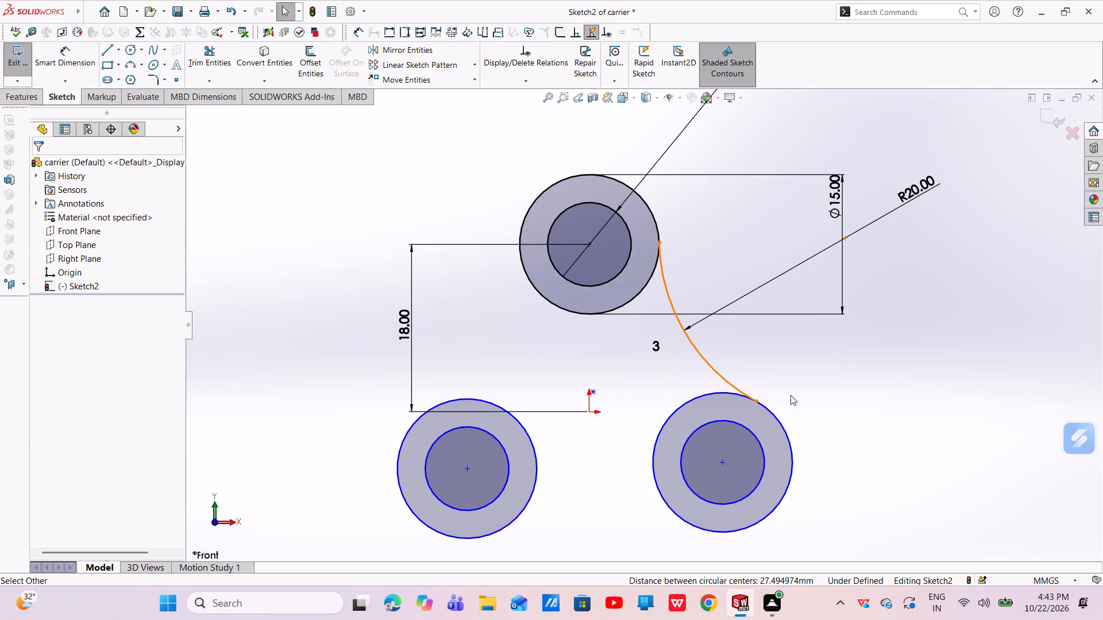
# Examine where the connecting arc meets the lower-right outer circle and check the relations between the two.
pyautogui.scroll(-5, 755, 394)
pyautogui.scroll(-5, 693, 366)
pyautogui.scroll(7, 688, 368)
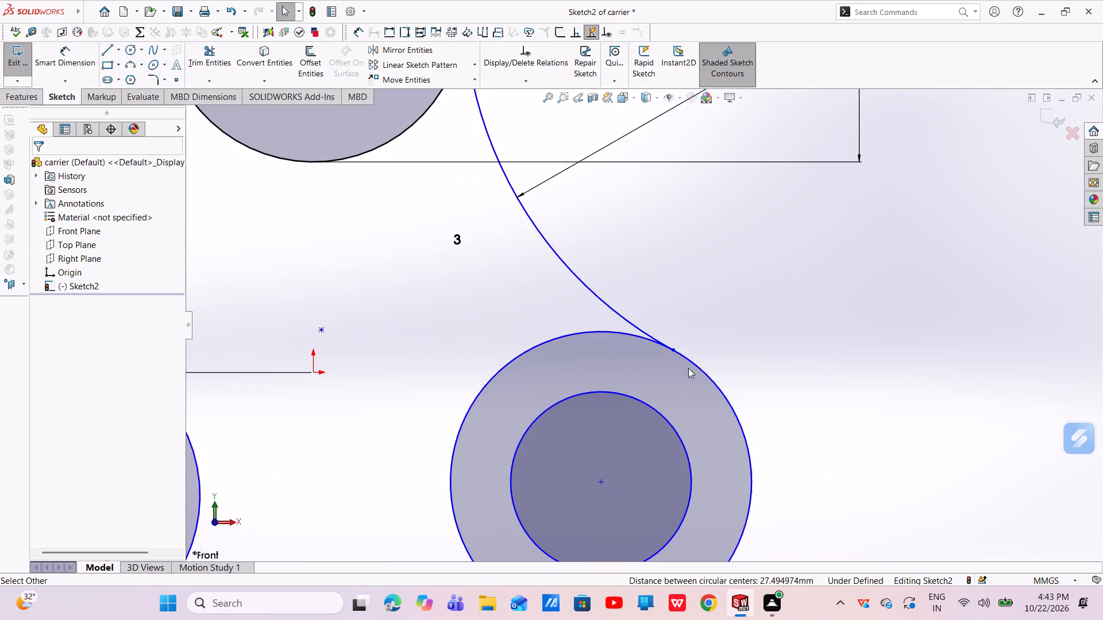
pyautogui.scroll(4, 649, 293)
pyautogui.press('Escape')
pyautogui.press('Escape')
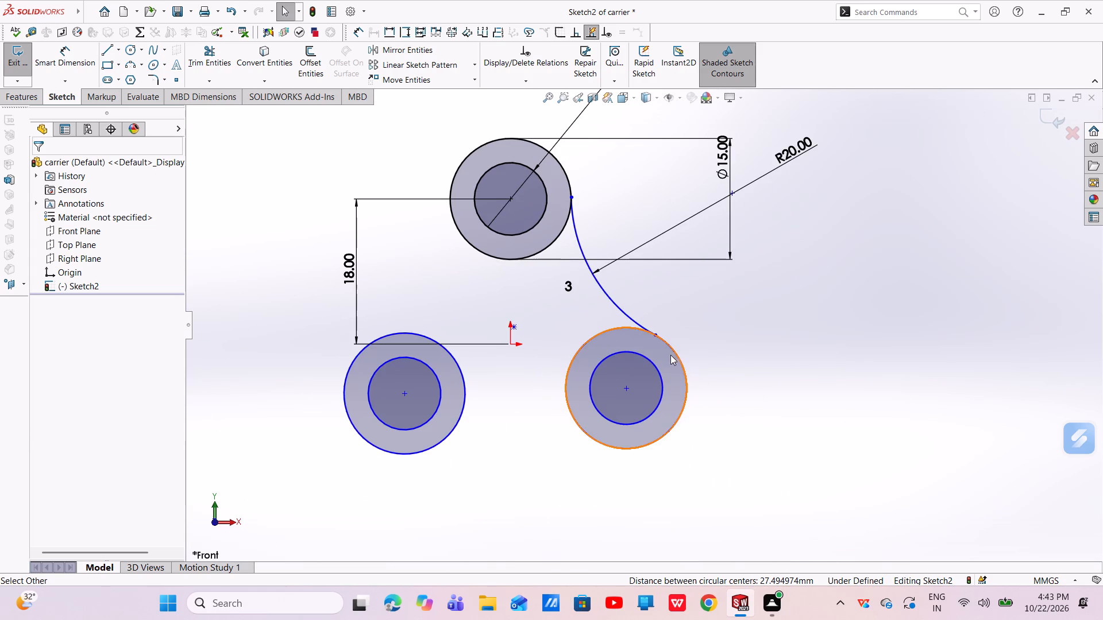
pyautogui.click(685, 398)
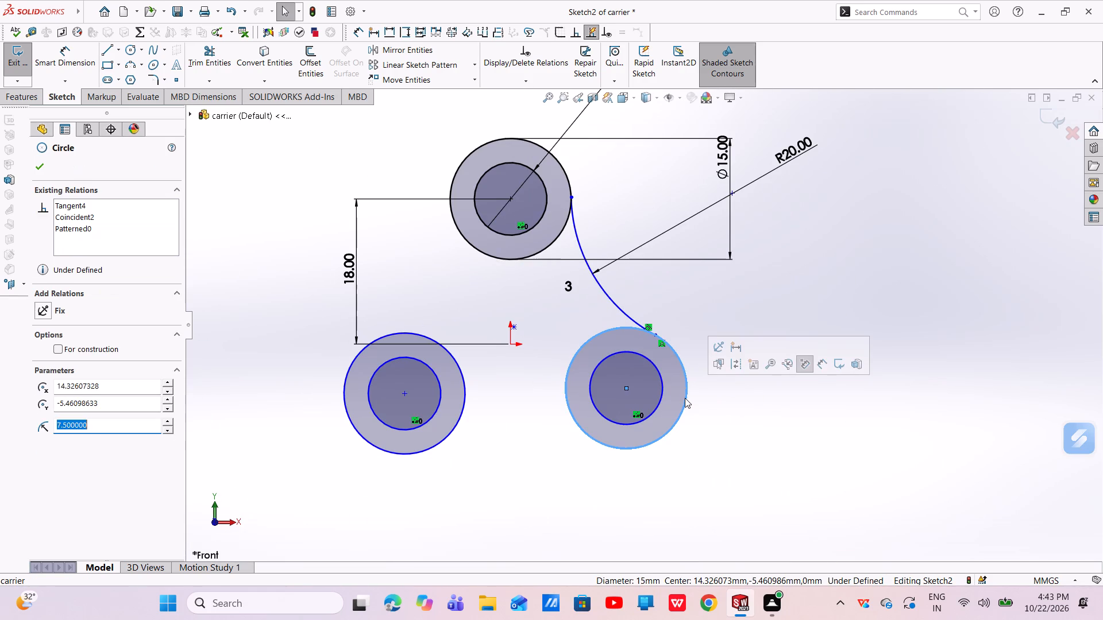
pyautogui.keyDown('ctrl'); pyautogui.click(603, 289); pyautogui.keyUp('ctrl')
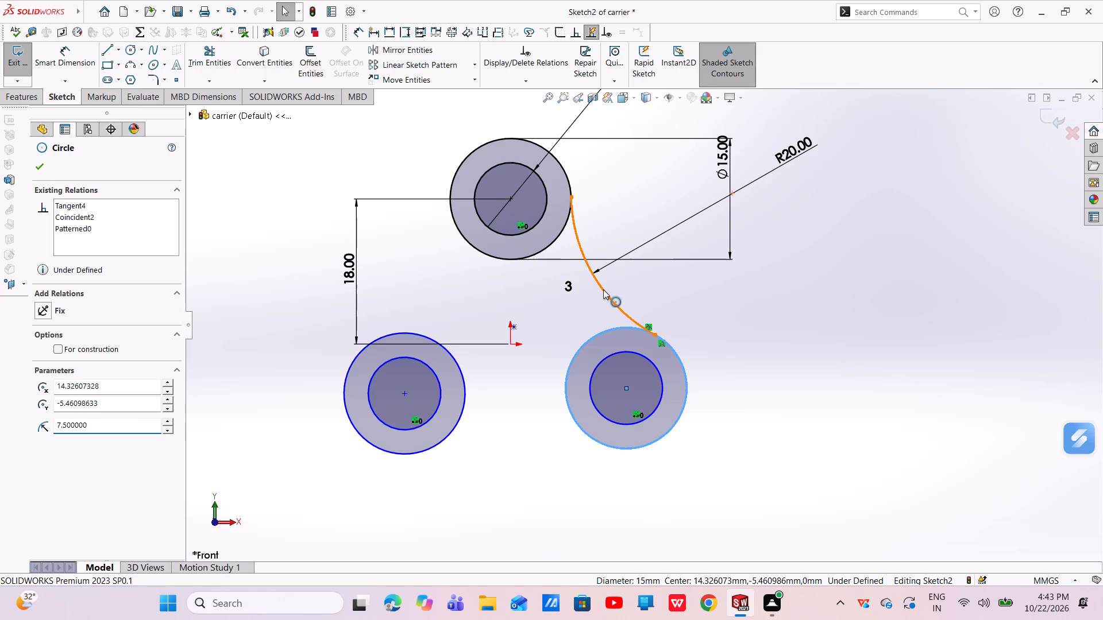
pyautogui.click(649, 239)
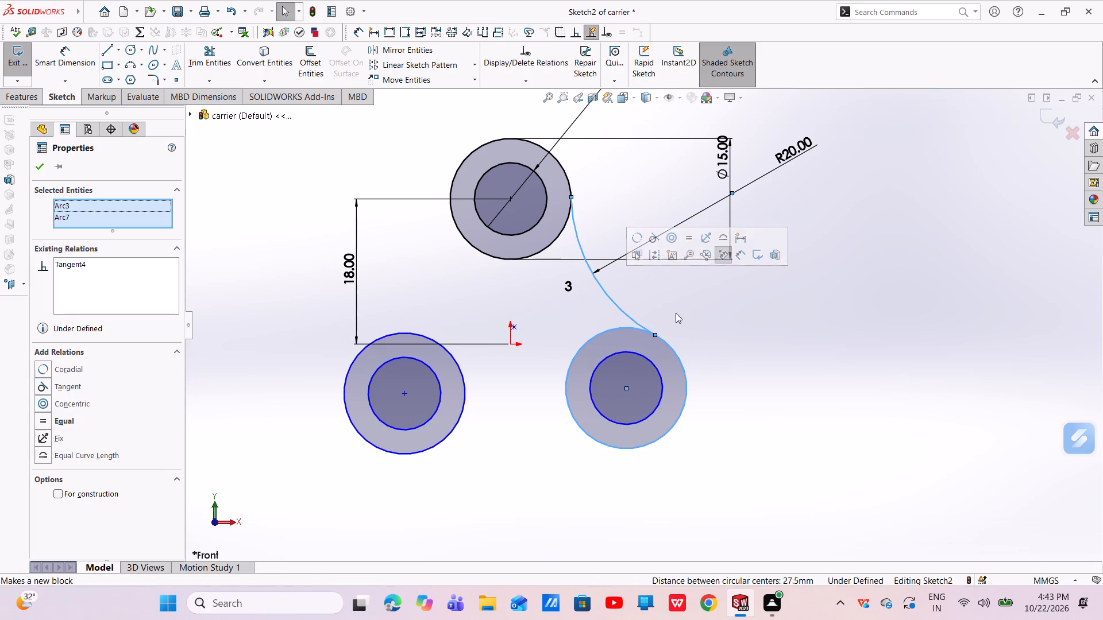
pyautogui.press('Escape')
pyautogui.press('Escape')
# Add a Horizontal relation between the centre points of the lower-right and lower-left circle pairs.
pyautogui.click(625, 390)
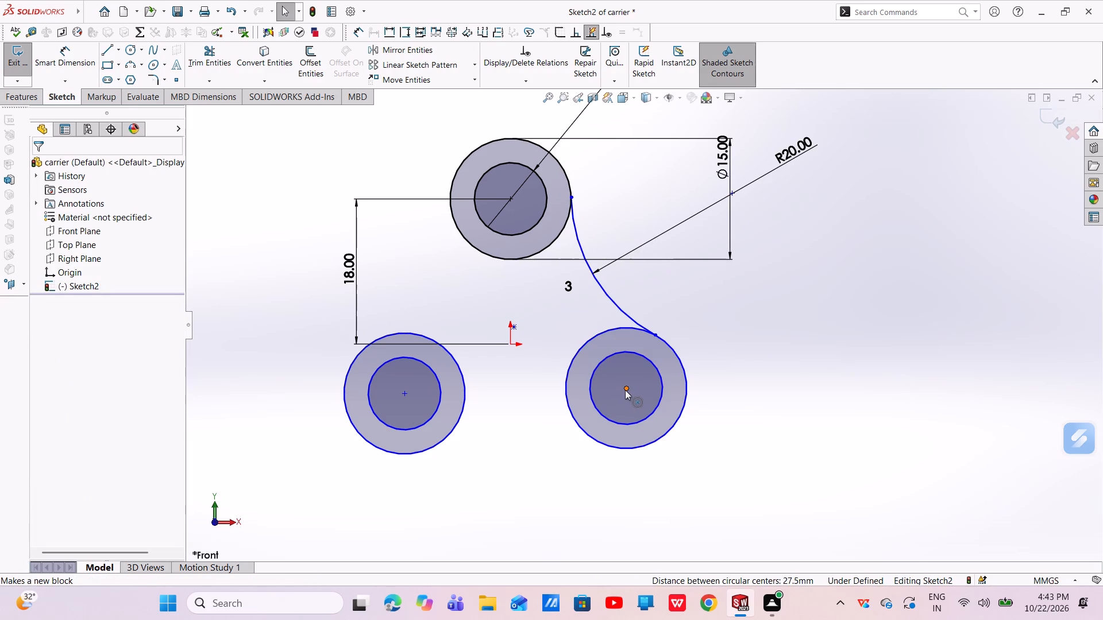
pyautogui.keyDown('ctrl'); pyautogui.click(404, 392); pyautogui.keyUp('ctrl')
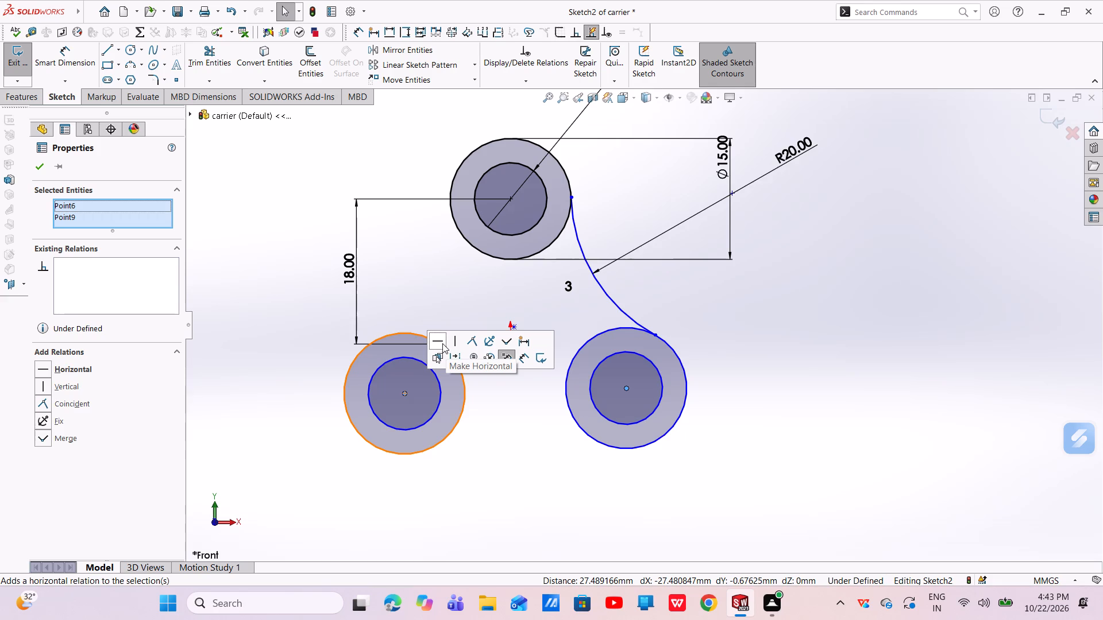
pyautogui.click(442, 343)
pyautogui.press('Escape')
pyautogui.press('Escape')
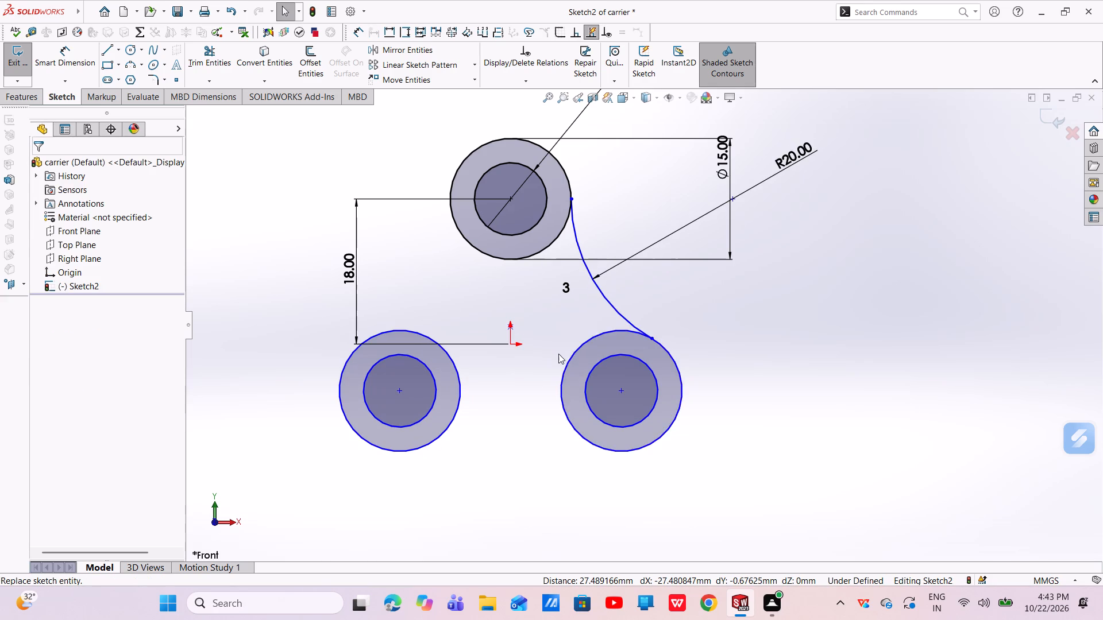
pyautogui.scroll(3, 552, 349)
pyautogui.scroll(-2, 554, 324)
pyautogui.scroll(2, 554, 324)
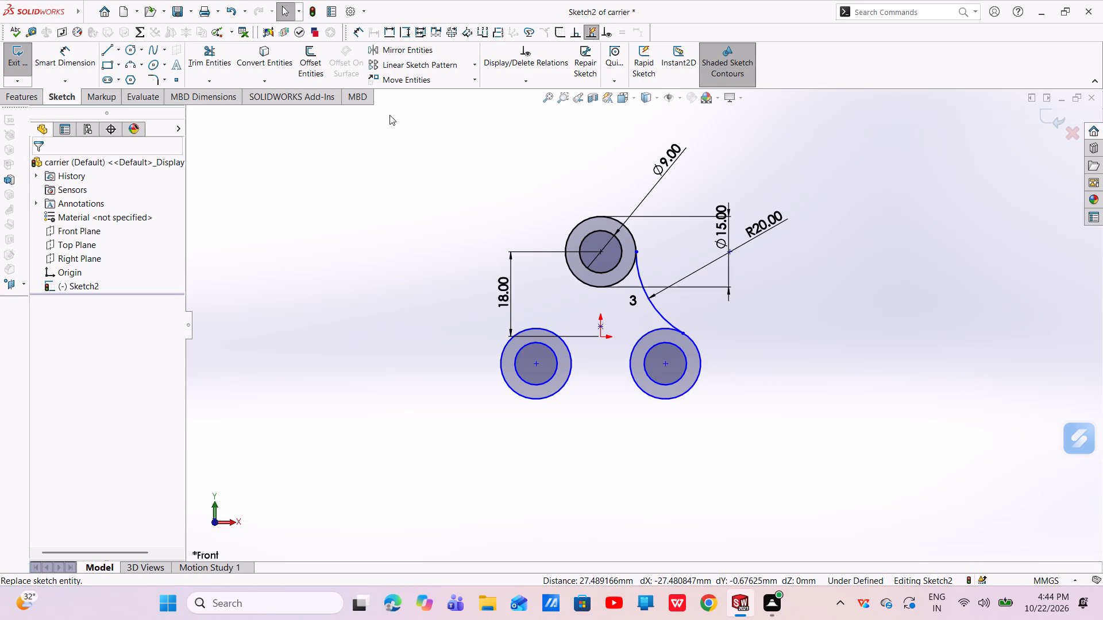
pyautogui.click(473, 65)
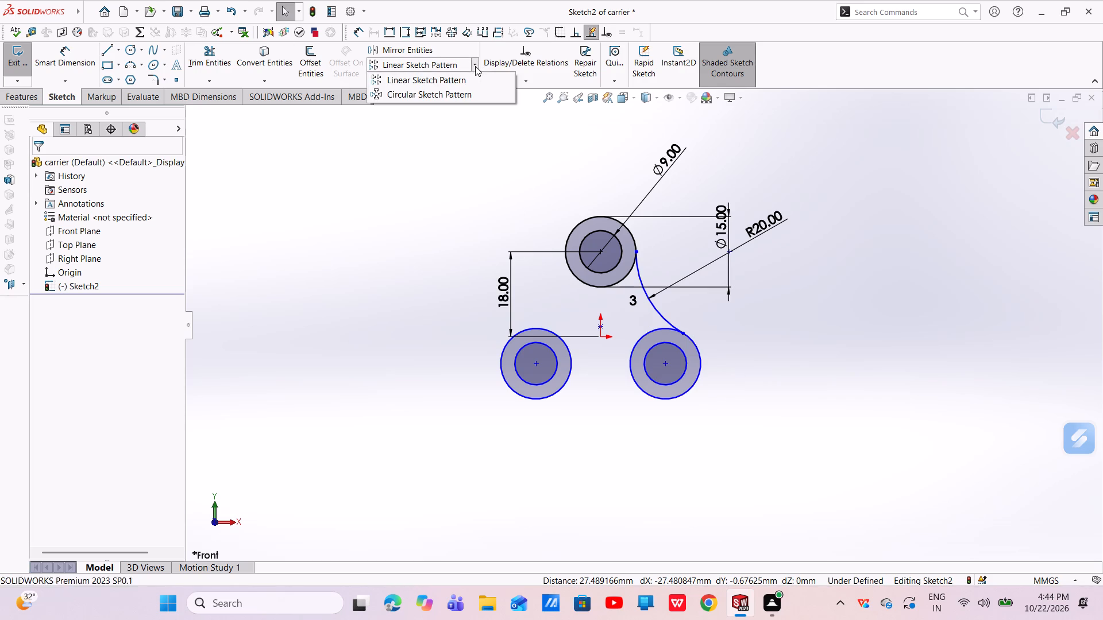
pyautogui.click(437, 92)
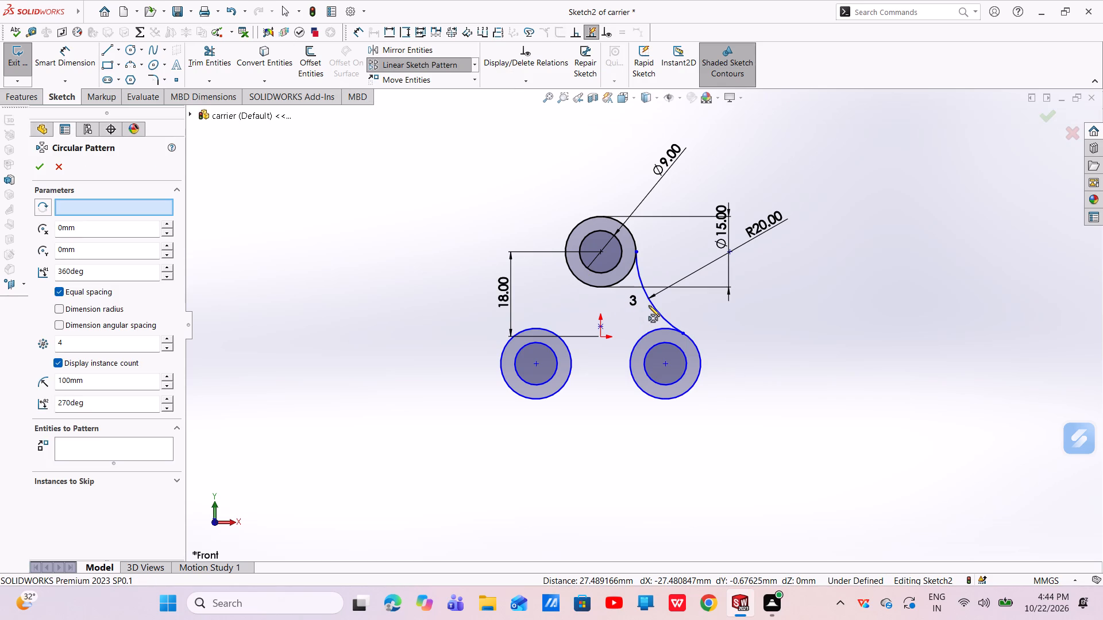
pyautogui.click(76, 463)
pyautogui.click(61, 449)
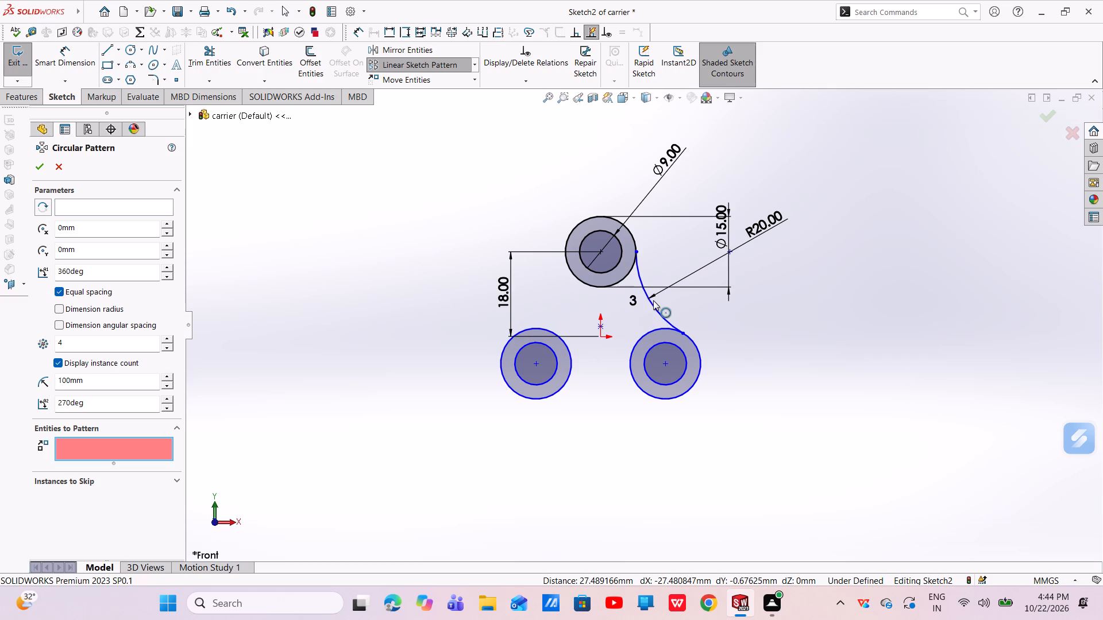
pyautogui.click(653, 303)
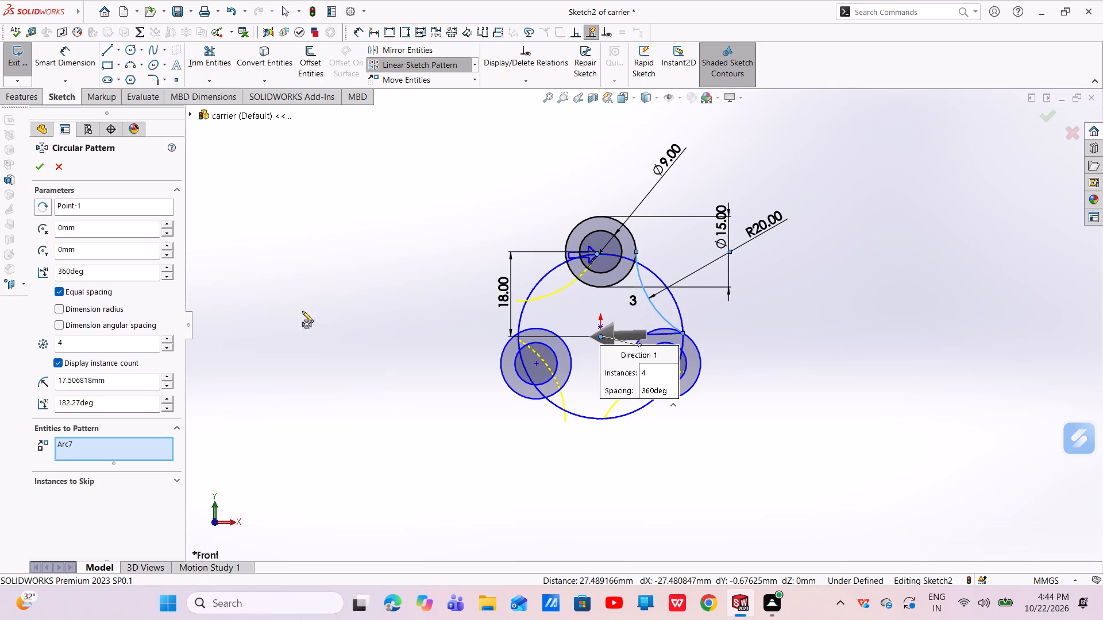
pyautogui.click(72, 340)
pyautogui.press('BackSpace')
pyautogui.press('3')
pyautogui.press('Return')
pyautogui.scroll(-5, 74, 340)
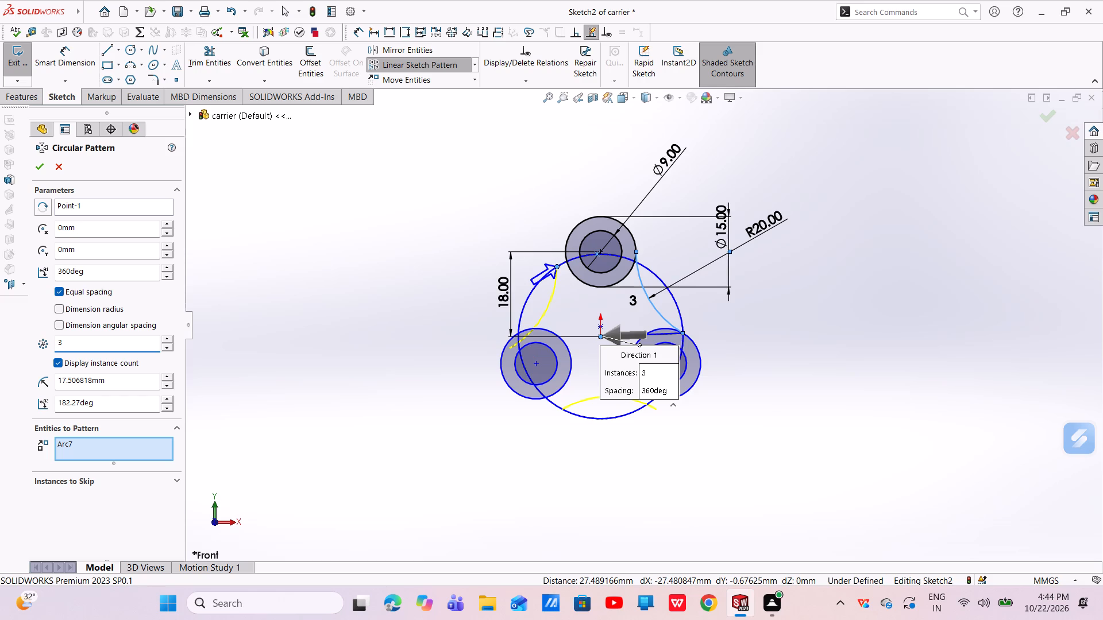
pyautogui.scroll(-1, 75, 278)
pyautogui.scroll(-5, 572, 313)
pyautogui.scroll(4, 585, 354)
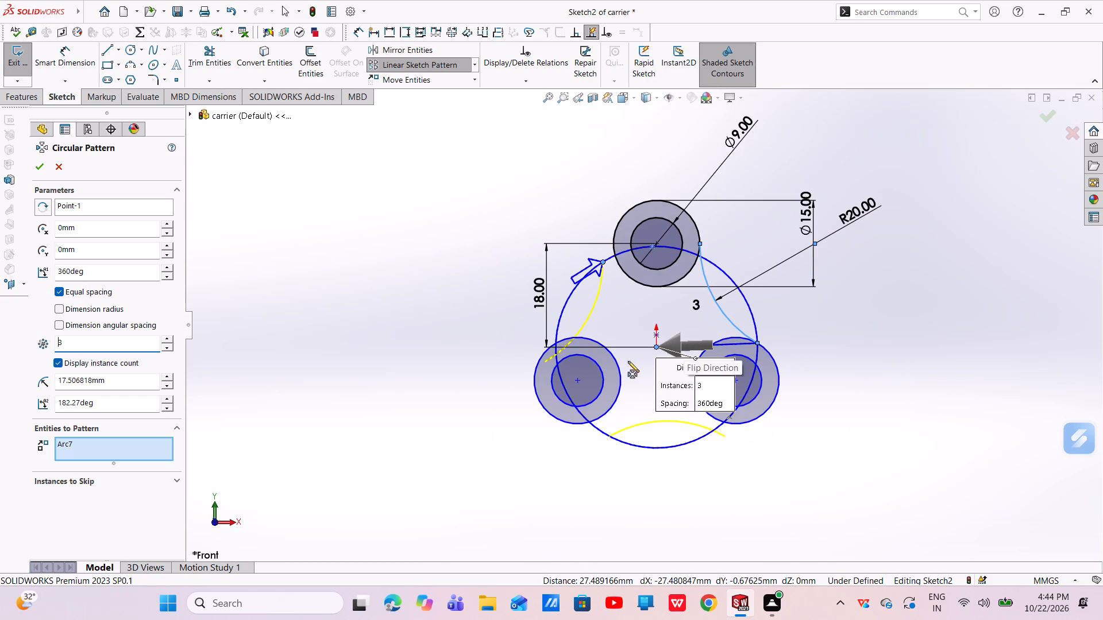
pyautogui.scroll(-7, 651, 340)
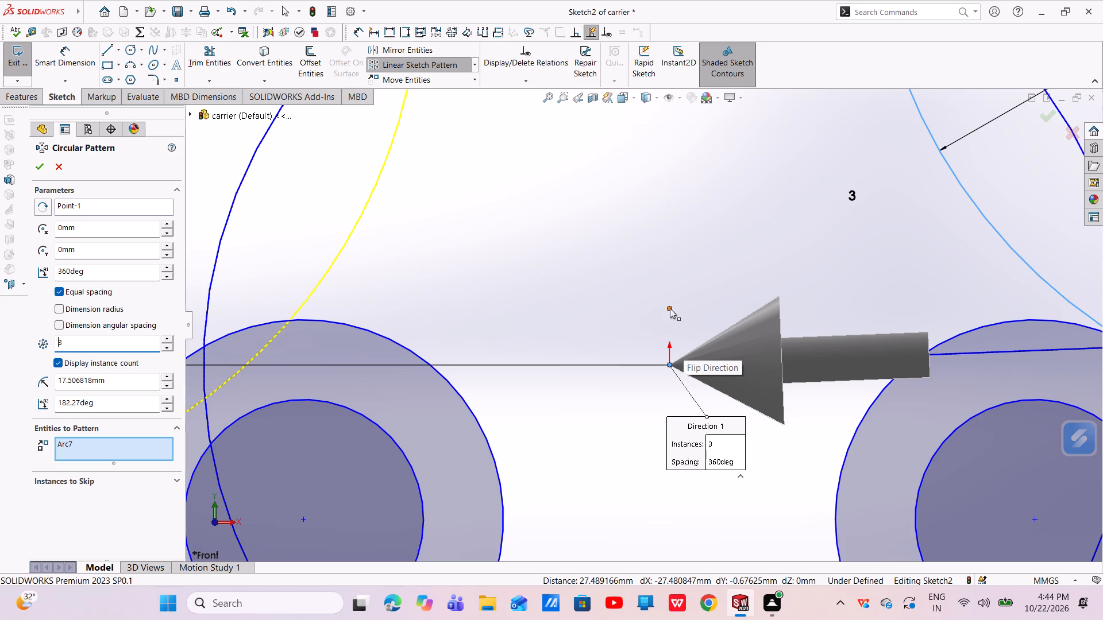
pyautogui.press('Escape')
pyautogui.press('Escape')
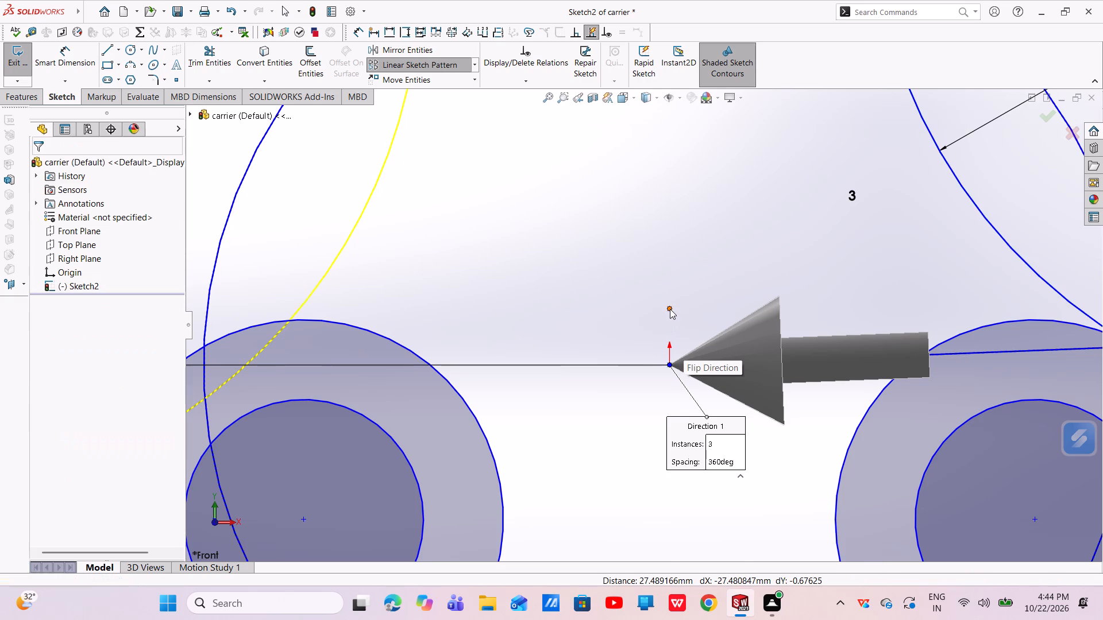
# Add a Coincident relation between the circle pattern's centre point just above the origin and the sketch origin.
pyautogui.click(670, 309)
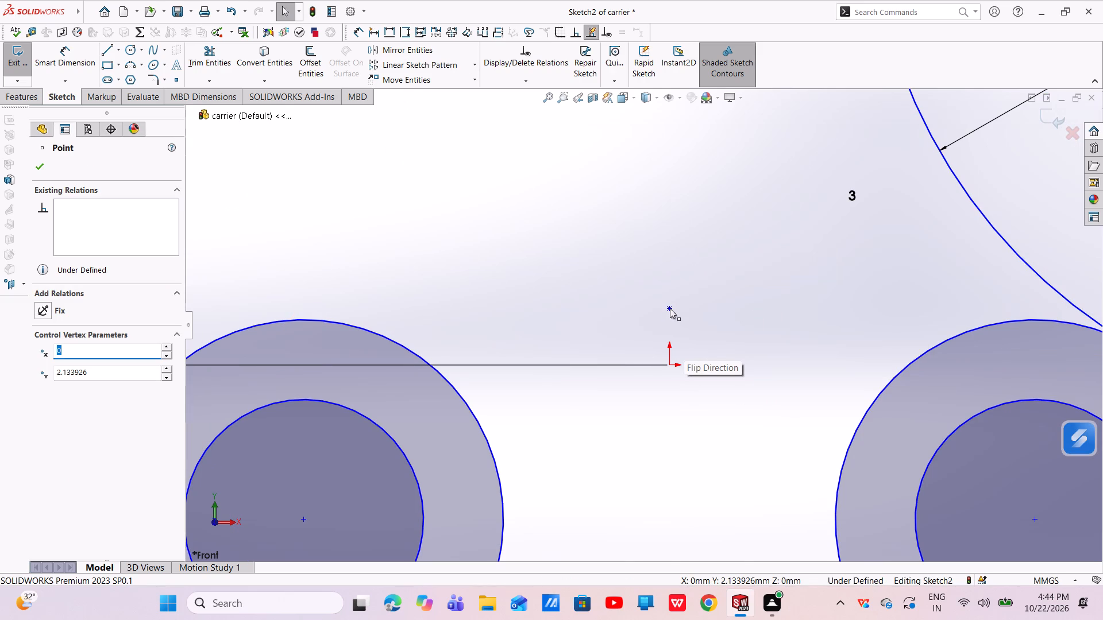
pyautogui.keyDown('ctrl'); pyautogui.click(672, 364); pyautogui.keyUp('ctrl')
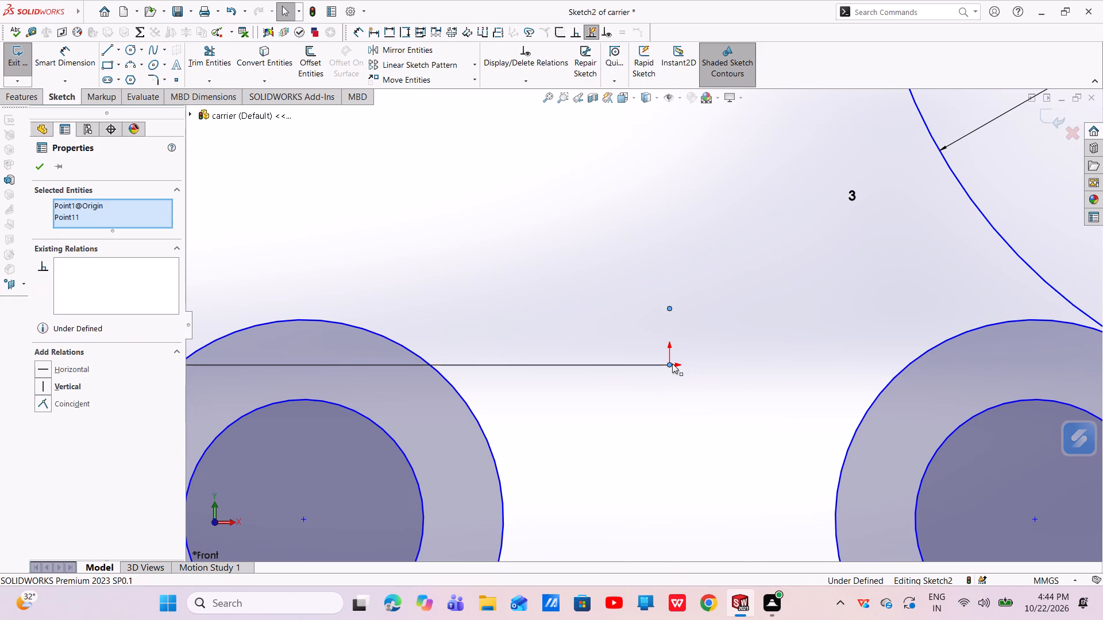
pyautogui.click(44, 404)
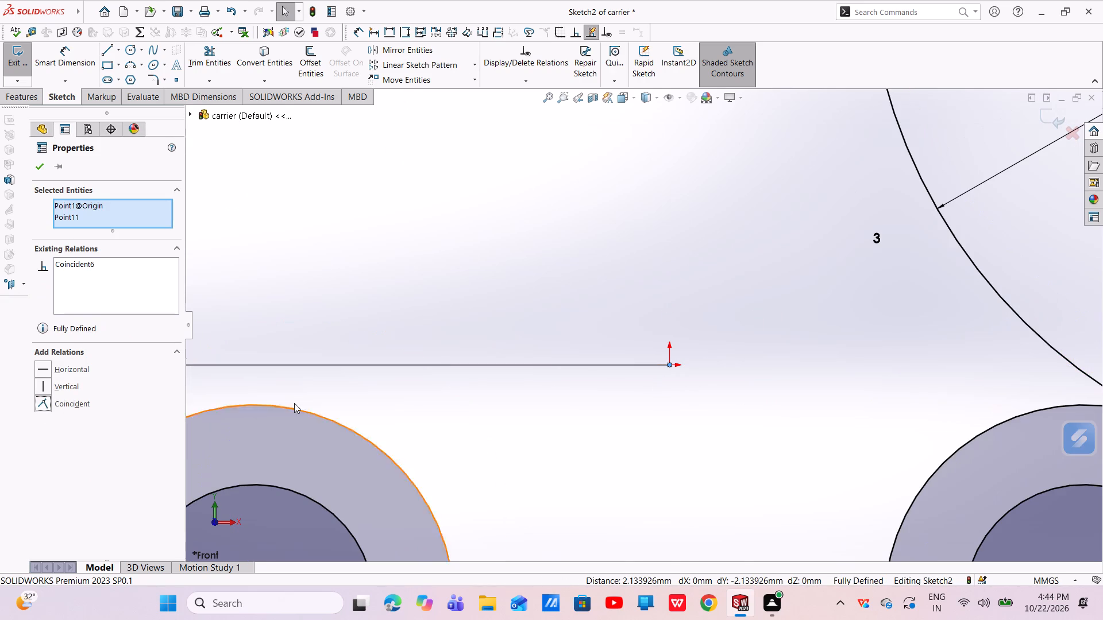
pyautogui.scroll(5, 455, 387)
pyautogui.press('Escape')
pyautogui.press('Escape')
# Circular-pattern the R20 connecting arc about the origin into three equally spaced instances over 360 degrees.
pyautogui.scroll(3, 541, 362)
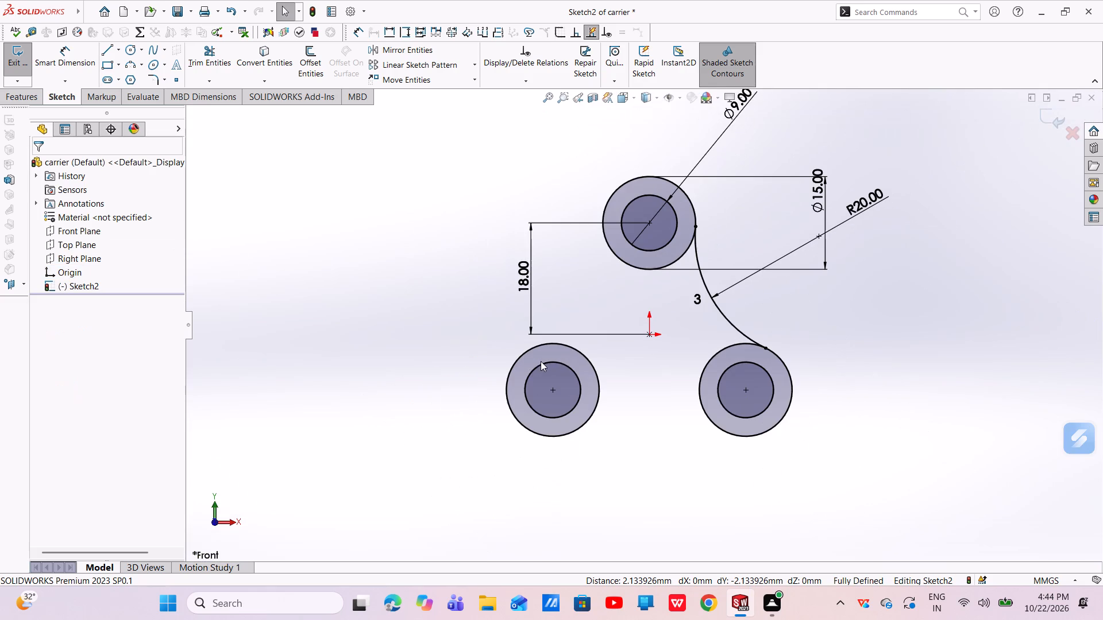
pyautogui.click(476, 65)
pyautogui.click(450, 93)
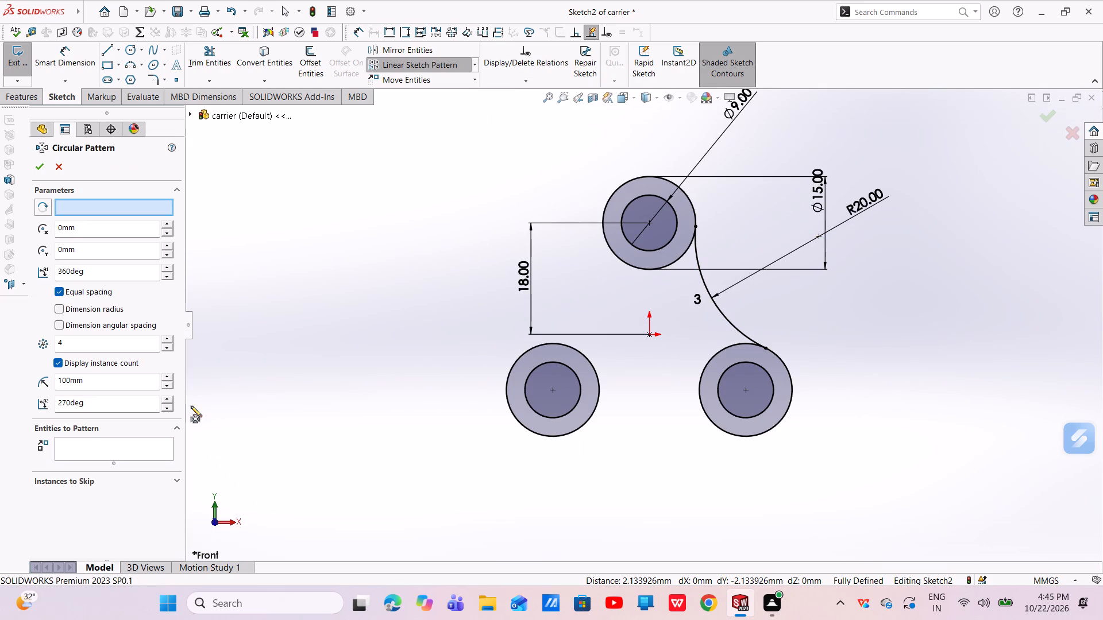
pyautogui.click(90, 447)
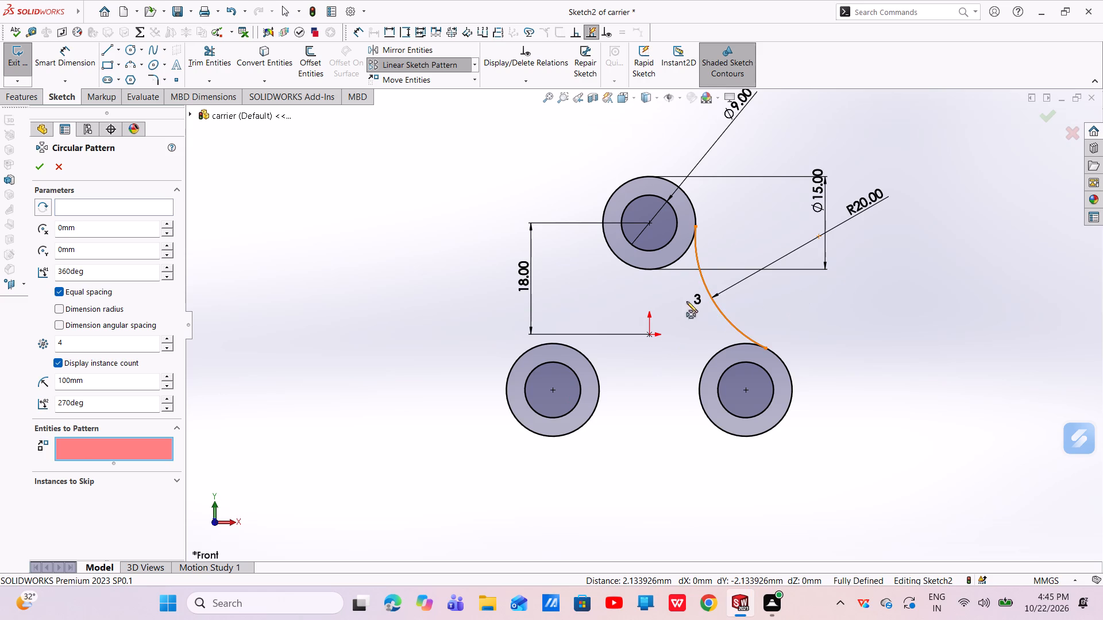
pyautogui.click(727, 320)
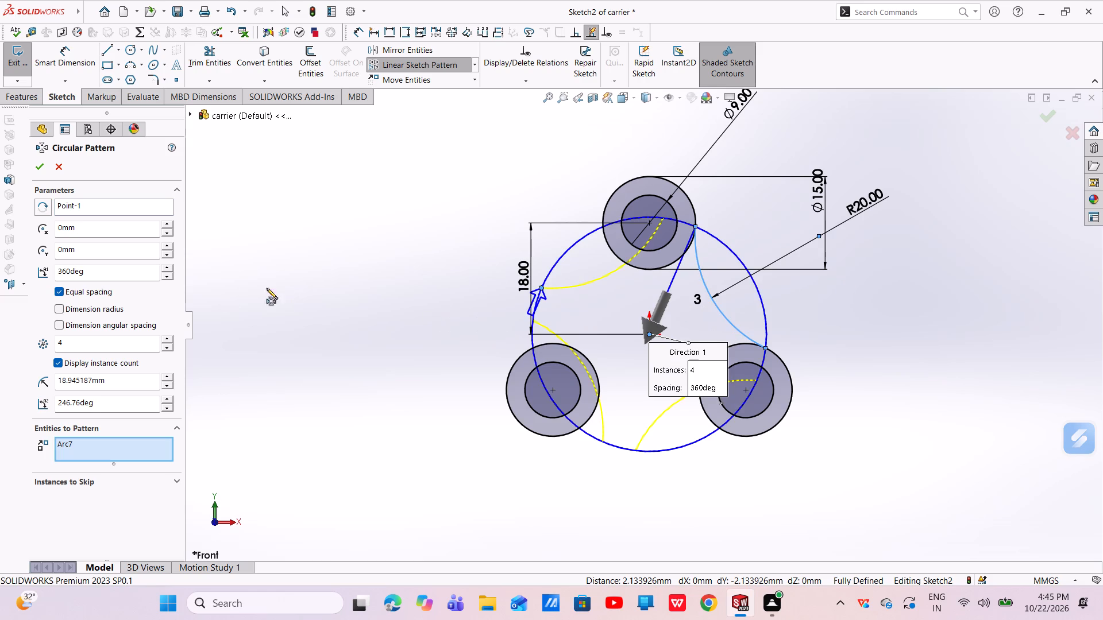
pyautogui.click(64, 346)
pyautogui.press('BackSpace')
pyautogui.press('3')
pyautogui.press('Return')
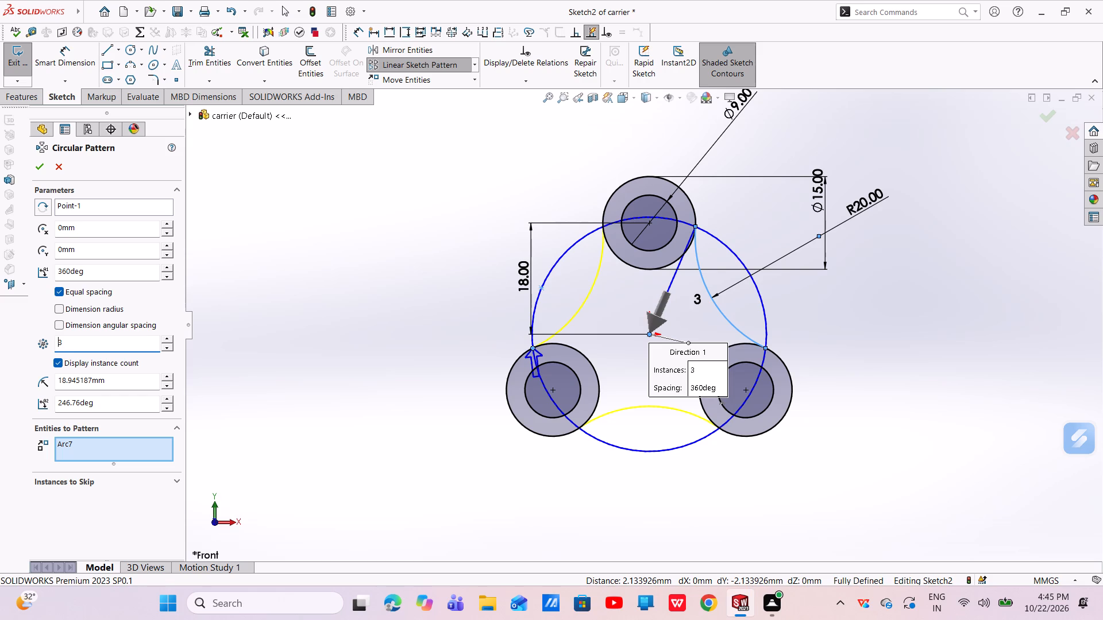
pyautogui.click(37, 174)
# Pull the left patterned arc's lower end off its circle and make the arc pattern's centre point coincident with the origin.
pyautogui.scroll(-2, 677, 360)
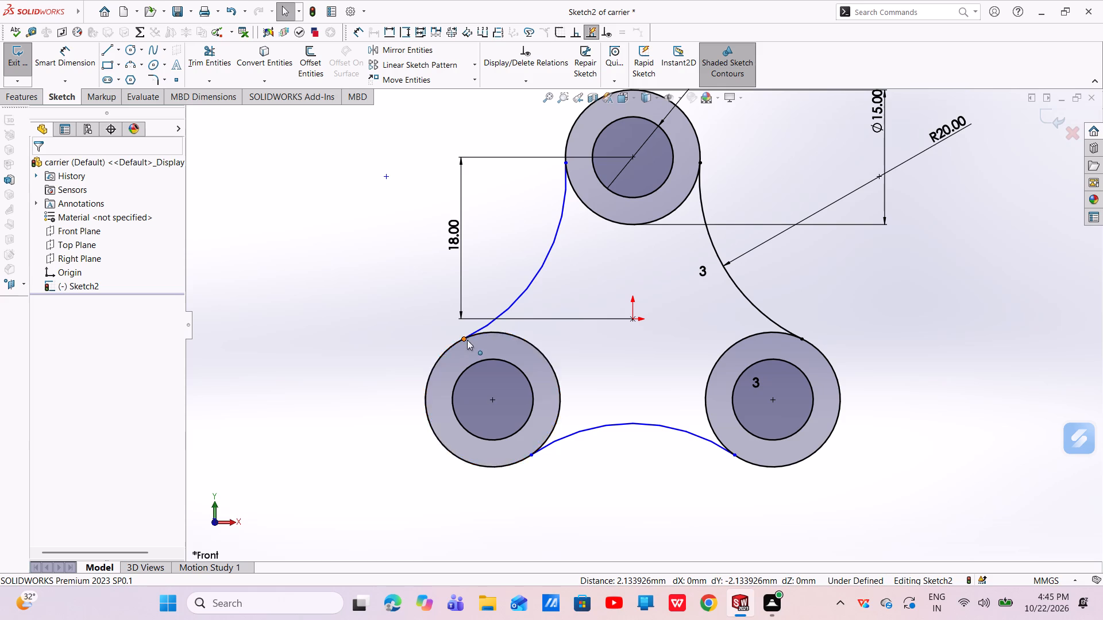
pyautogui.moveTo(462, 339); pyautogui.dragTo(457, 338)
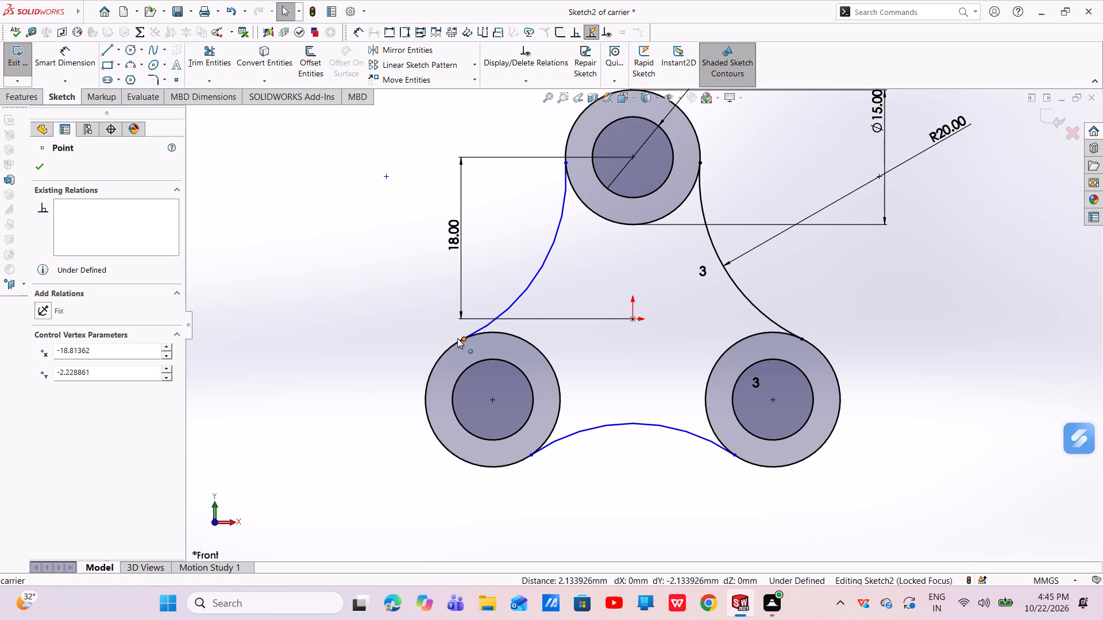
pyautogui.moveTo(457, 338); pyautogui.dragTo(444, 334)
pyautogui.scroll(-4, 608, 317)
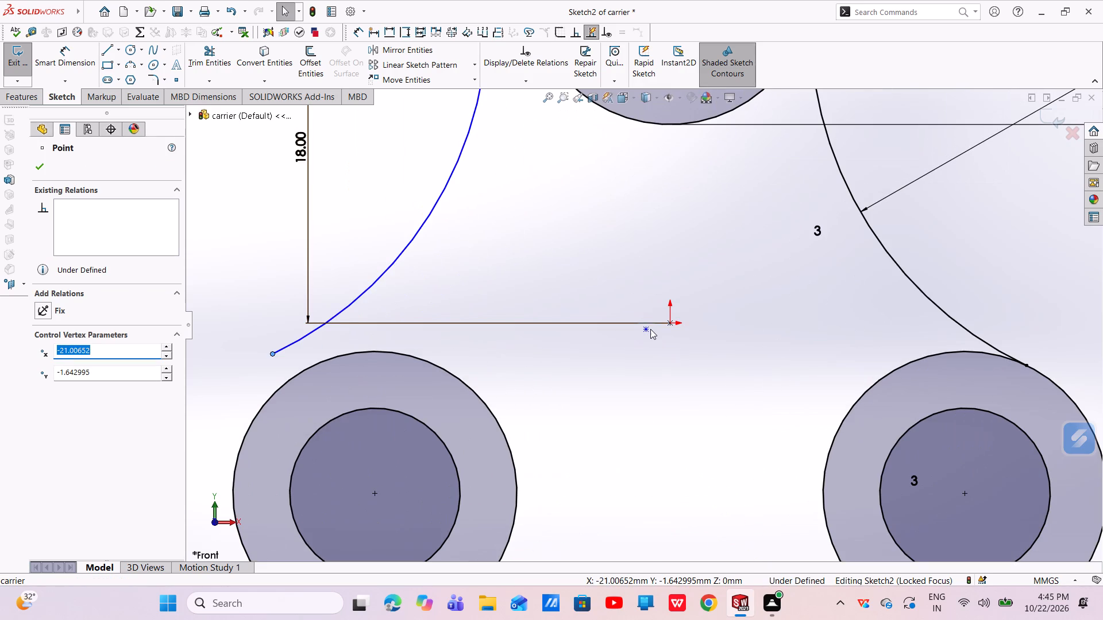
pyautogui.click(644, 330)
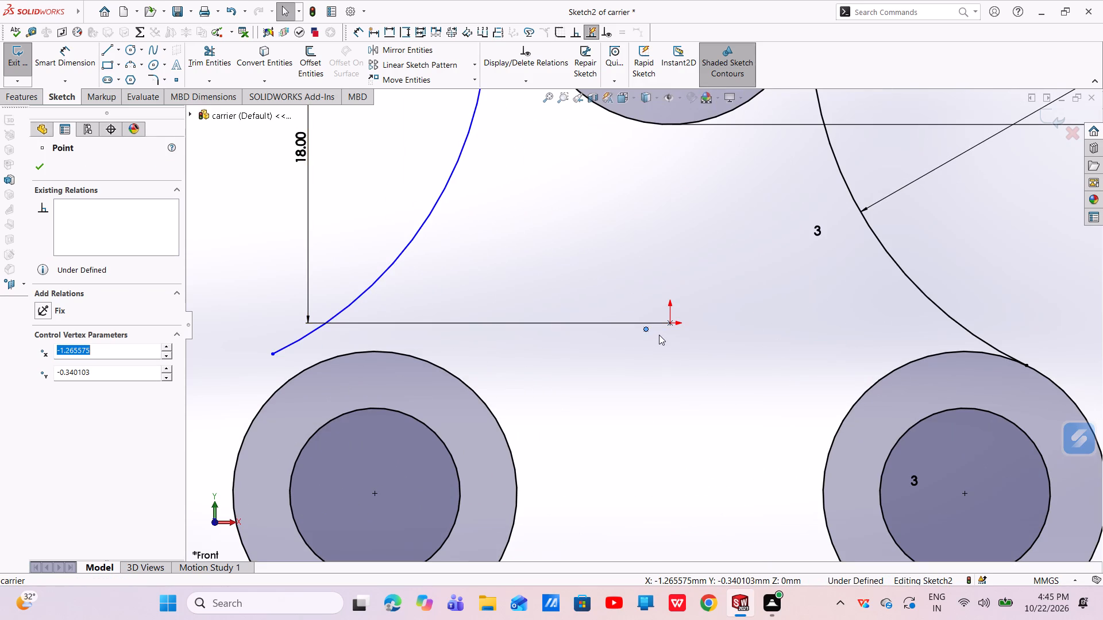
pyautogui.keyDown('ctrl'); pyautogui.click(669, 322); pyautogui.keyUp('ctrl')
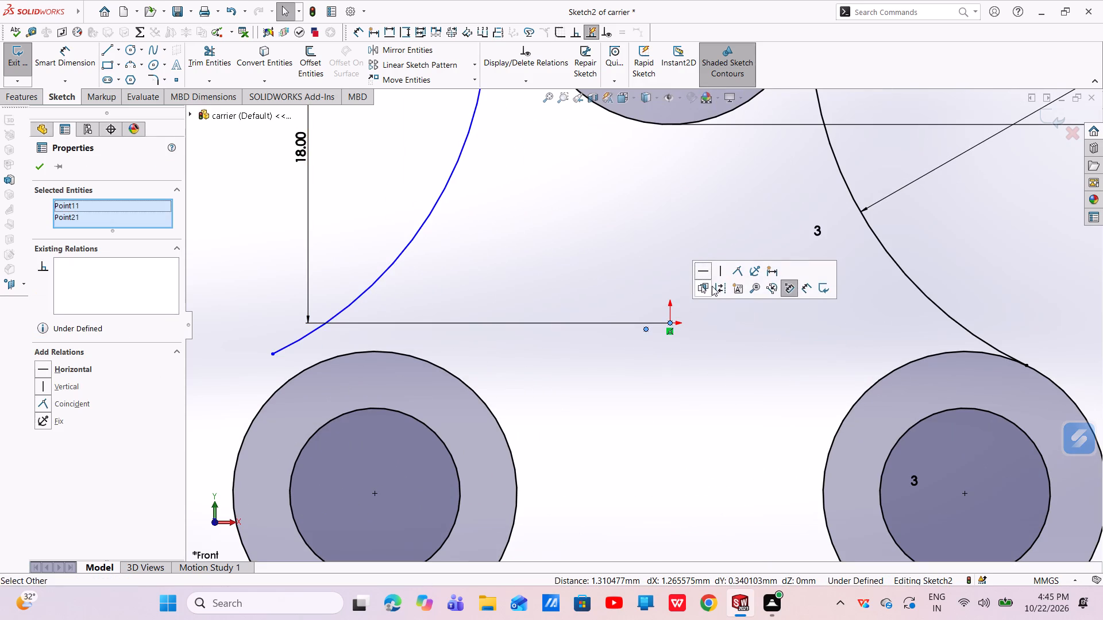
pyautogui.click(735, 270)
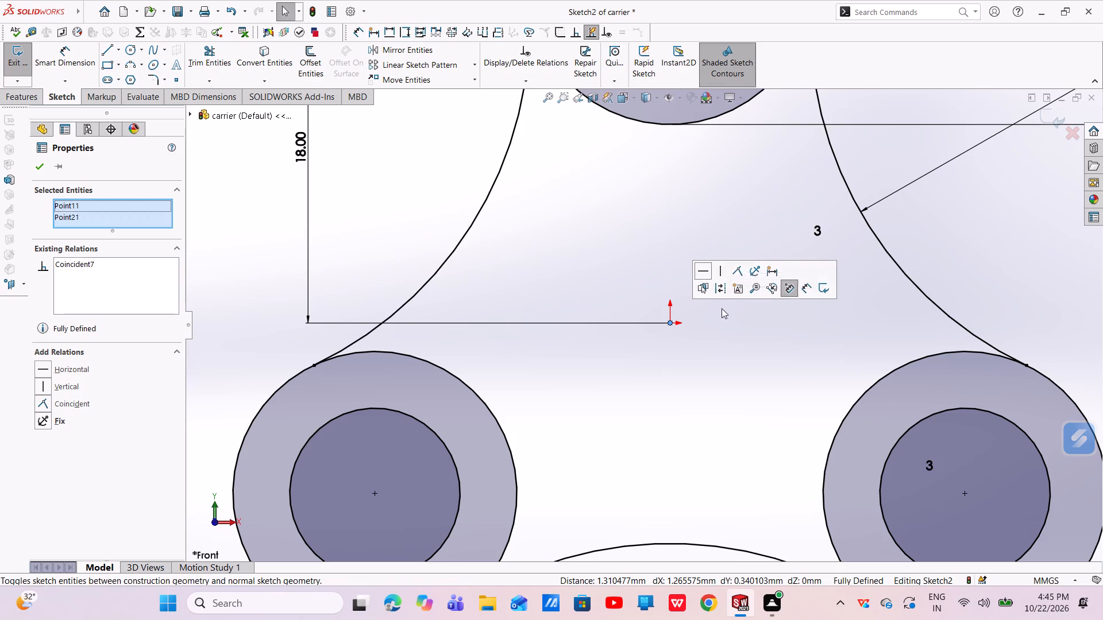
pyautogui.scroll(4, 693, 352)
pyautogui.press('Escape')
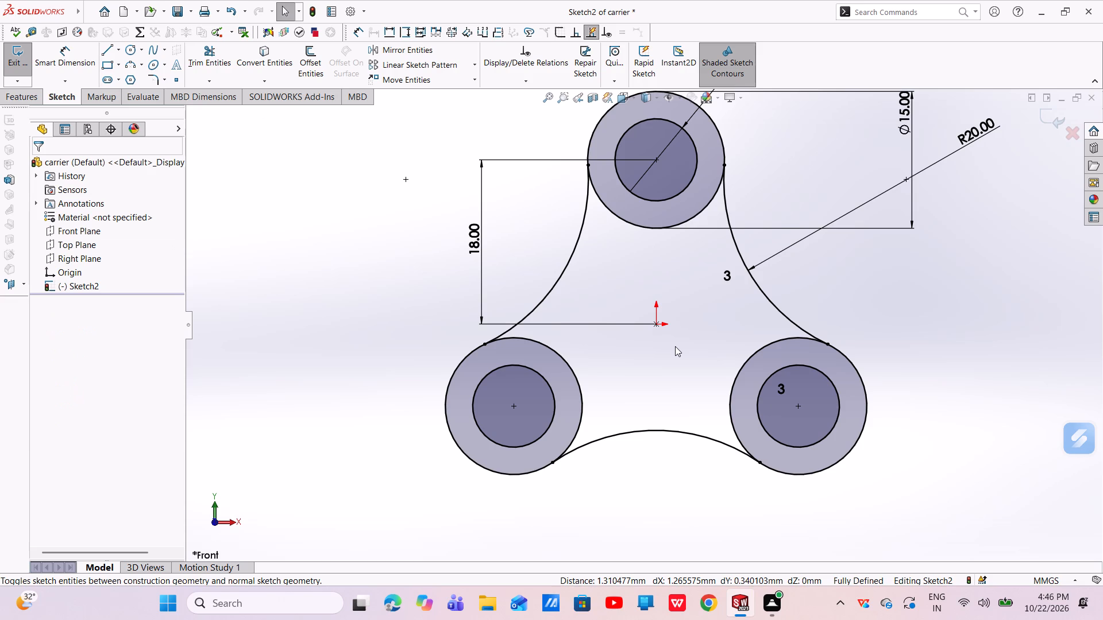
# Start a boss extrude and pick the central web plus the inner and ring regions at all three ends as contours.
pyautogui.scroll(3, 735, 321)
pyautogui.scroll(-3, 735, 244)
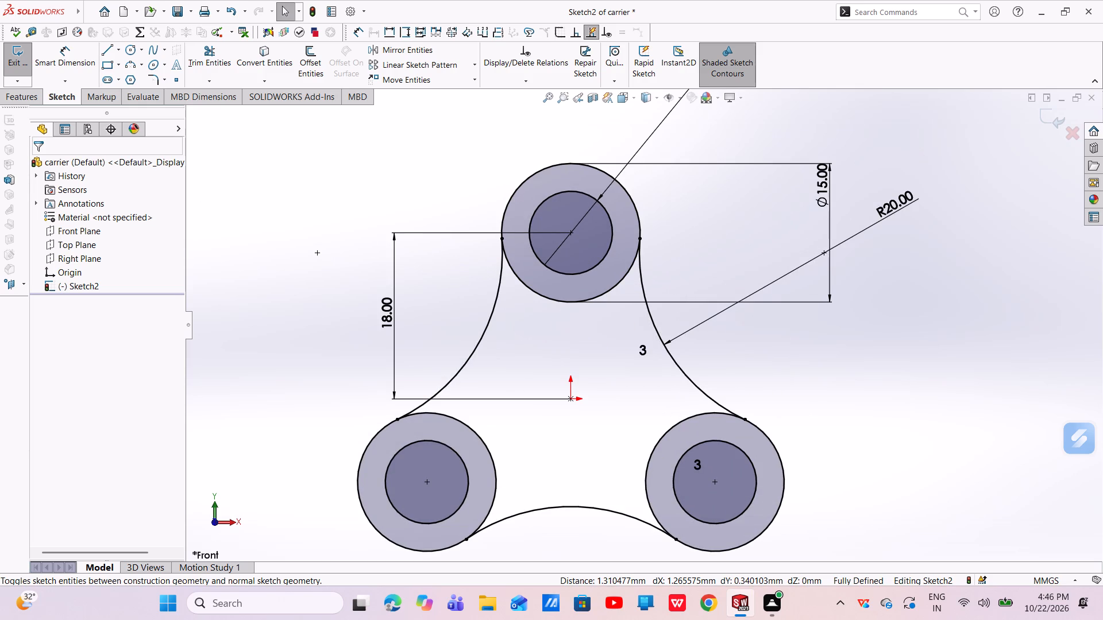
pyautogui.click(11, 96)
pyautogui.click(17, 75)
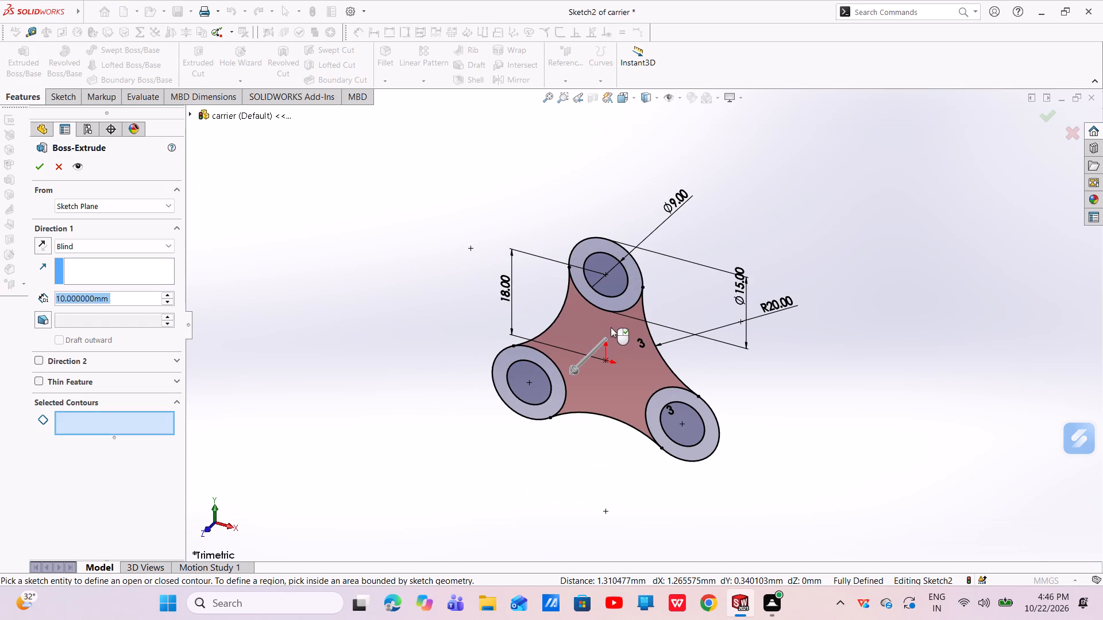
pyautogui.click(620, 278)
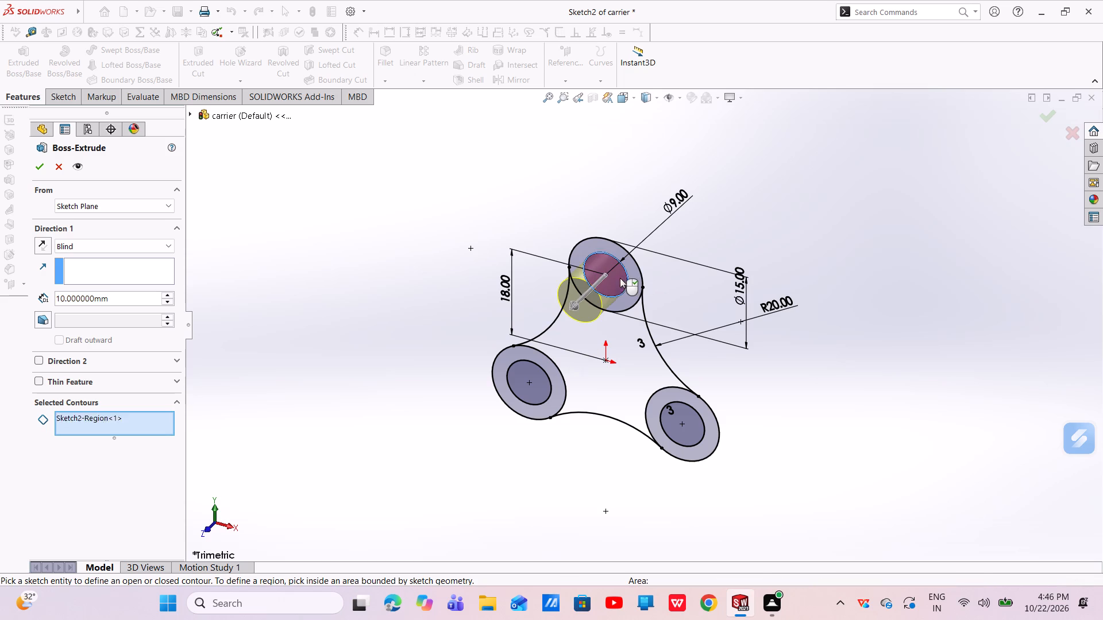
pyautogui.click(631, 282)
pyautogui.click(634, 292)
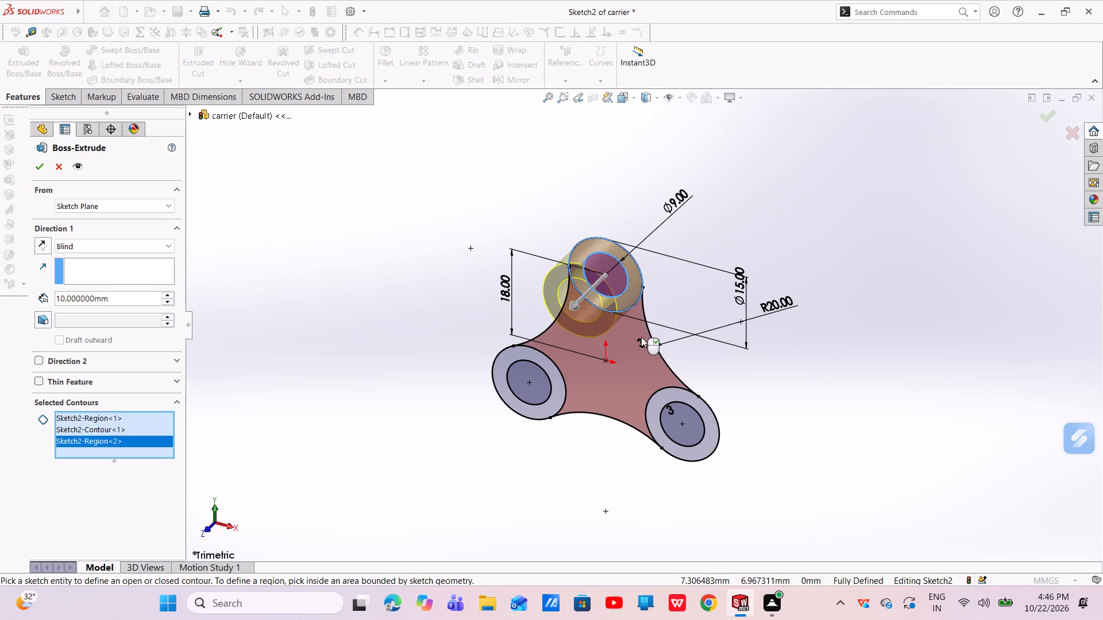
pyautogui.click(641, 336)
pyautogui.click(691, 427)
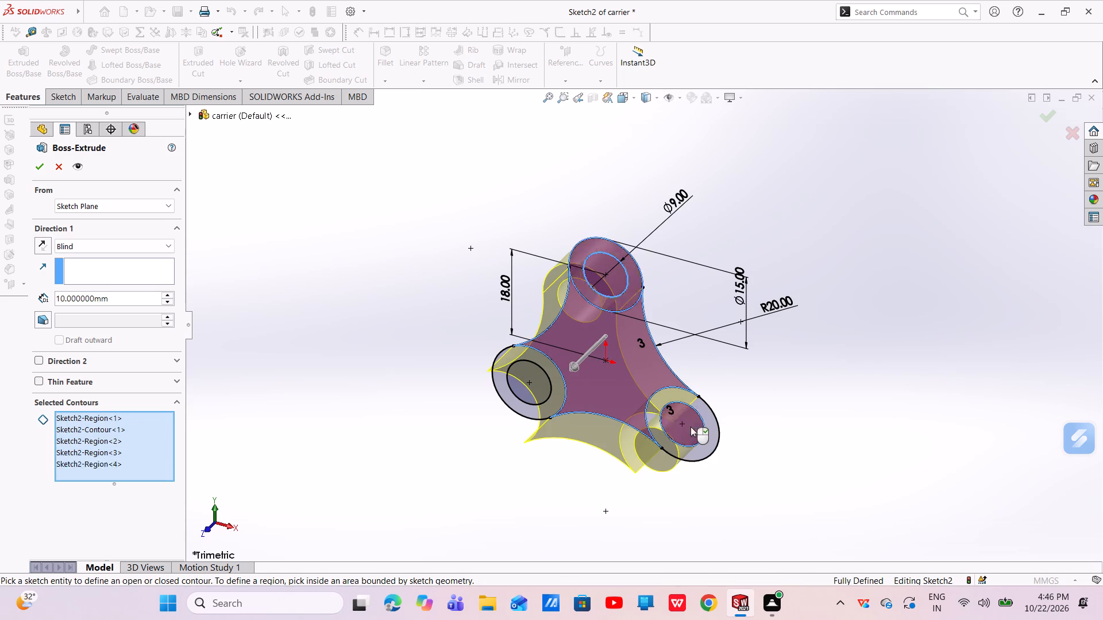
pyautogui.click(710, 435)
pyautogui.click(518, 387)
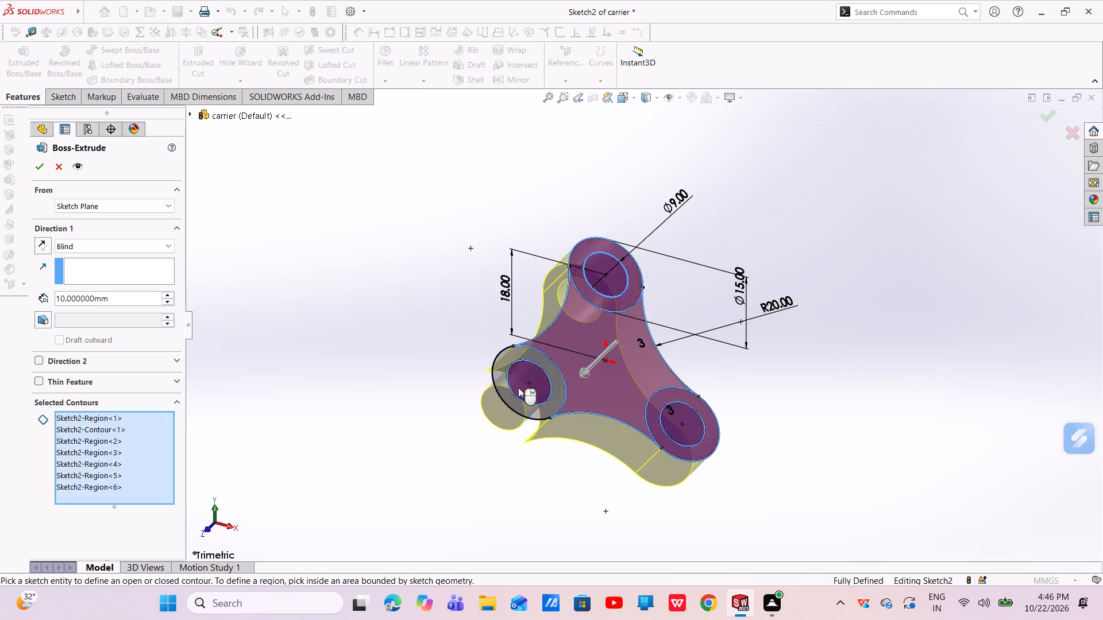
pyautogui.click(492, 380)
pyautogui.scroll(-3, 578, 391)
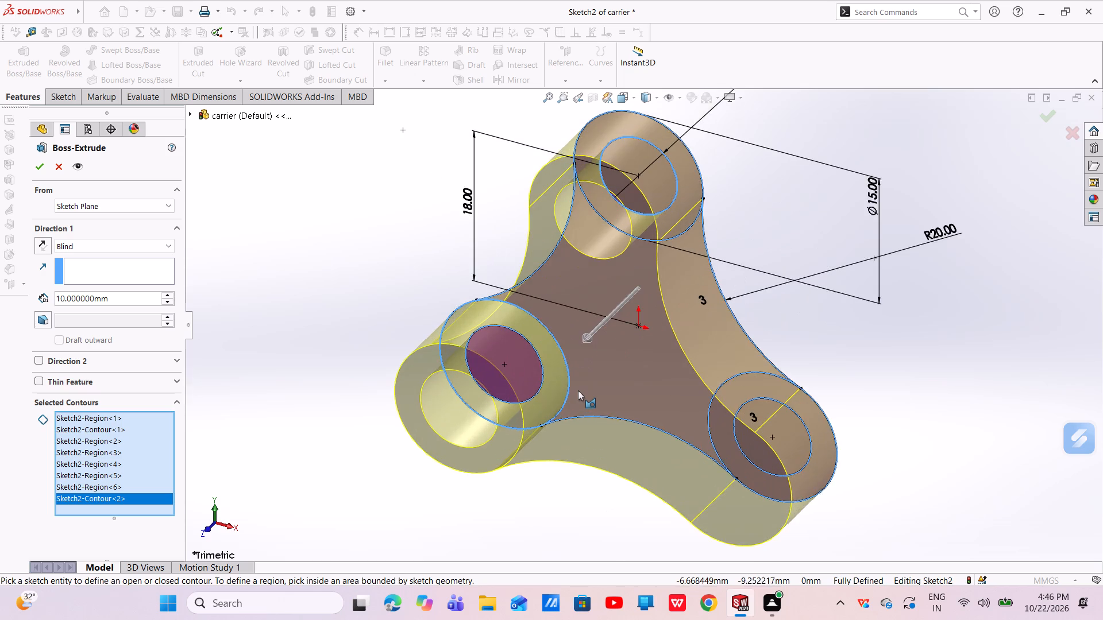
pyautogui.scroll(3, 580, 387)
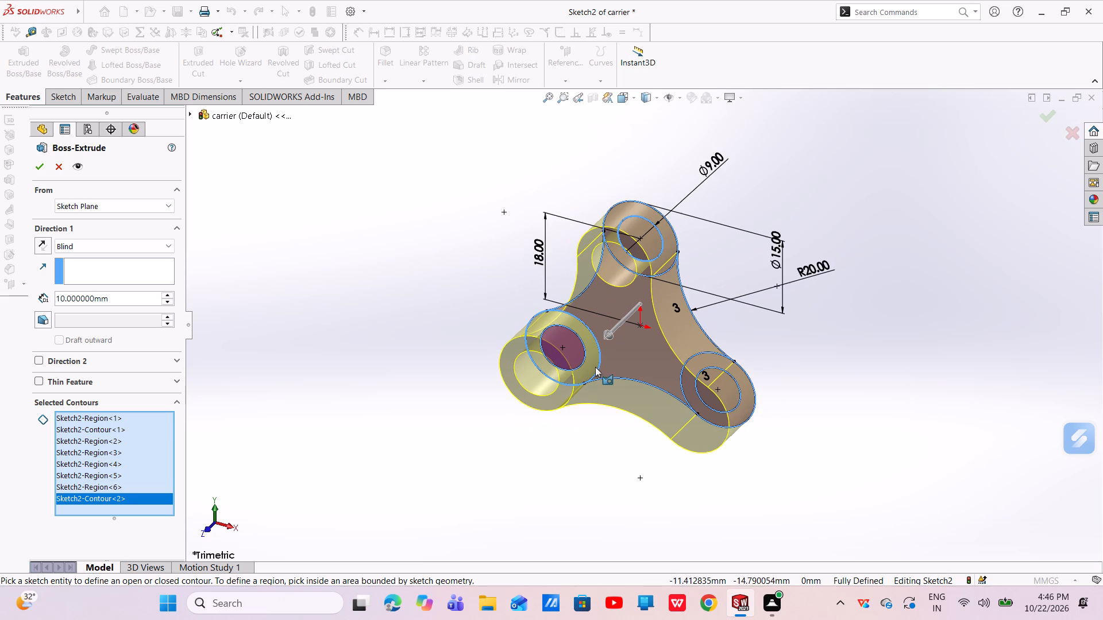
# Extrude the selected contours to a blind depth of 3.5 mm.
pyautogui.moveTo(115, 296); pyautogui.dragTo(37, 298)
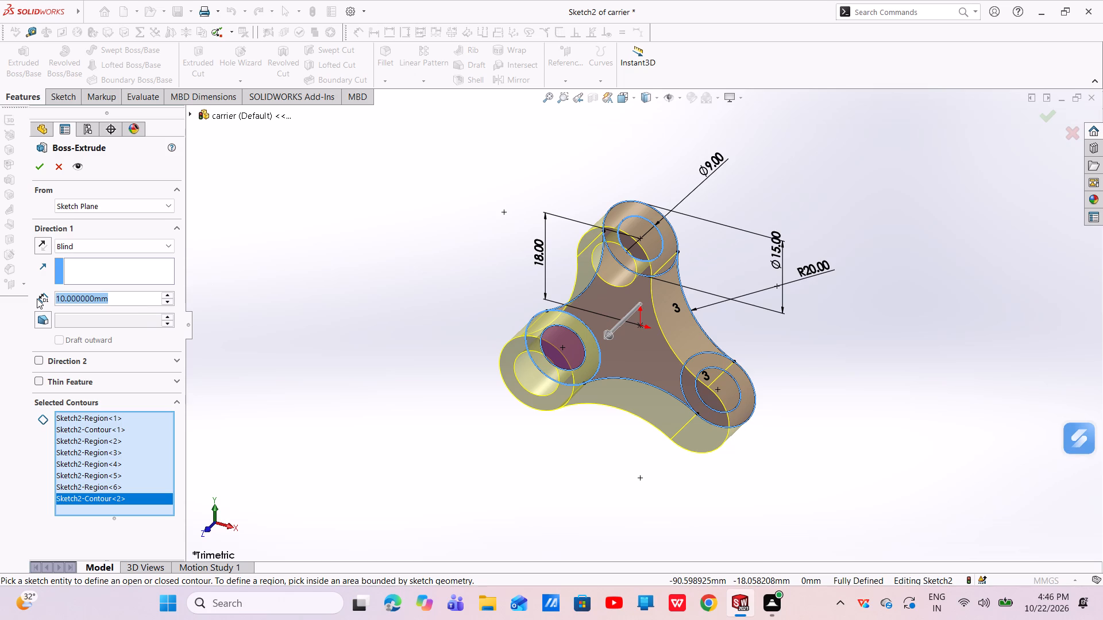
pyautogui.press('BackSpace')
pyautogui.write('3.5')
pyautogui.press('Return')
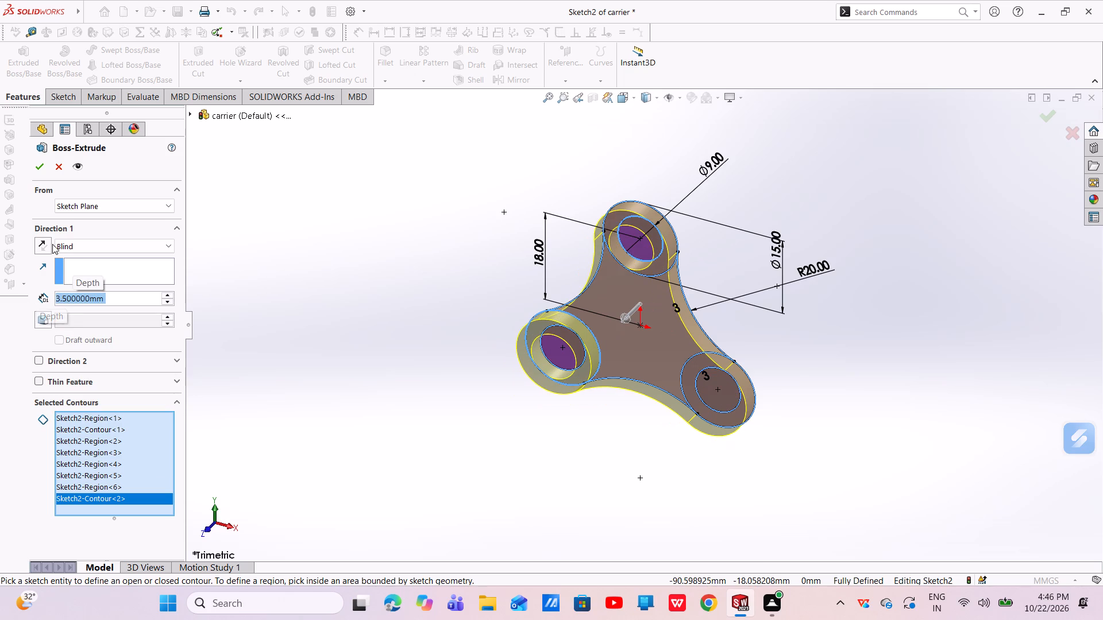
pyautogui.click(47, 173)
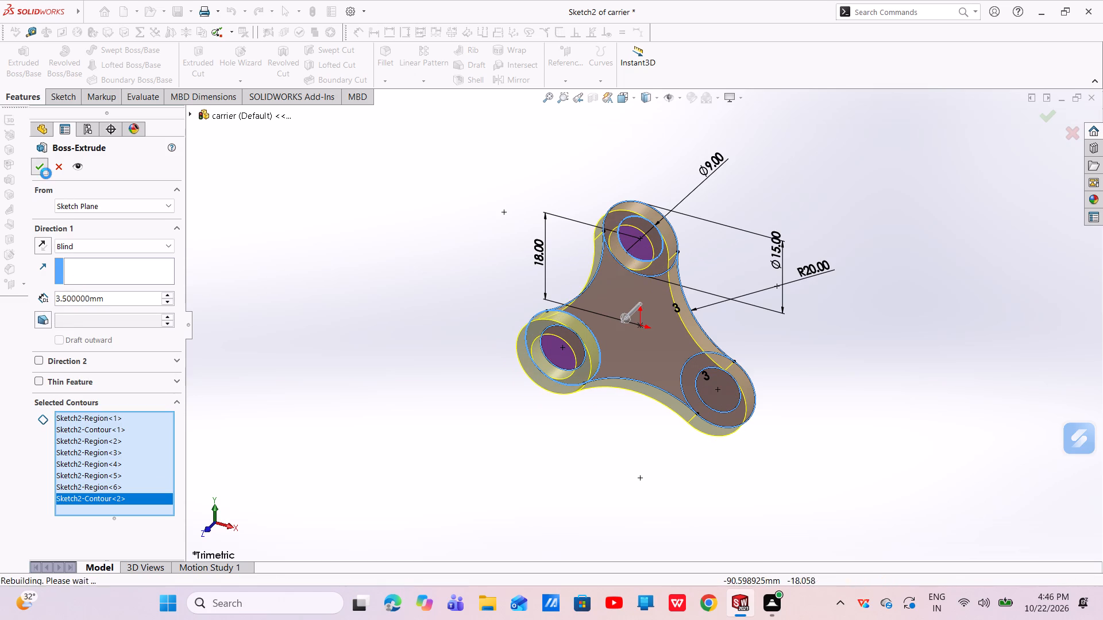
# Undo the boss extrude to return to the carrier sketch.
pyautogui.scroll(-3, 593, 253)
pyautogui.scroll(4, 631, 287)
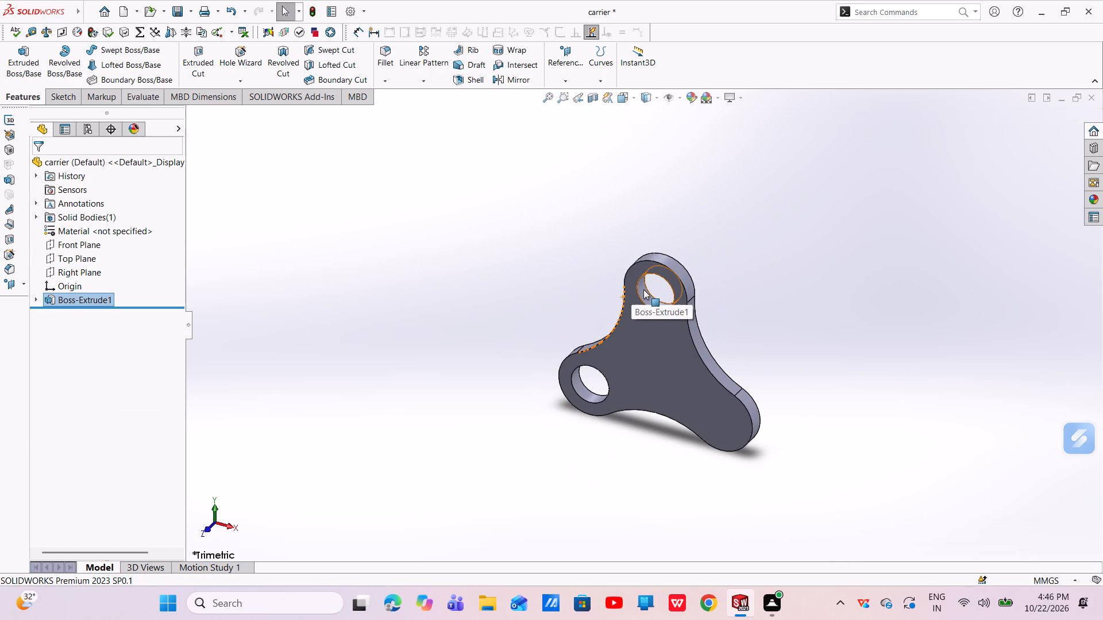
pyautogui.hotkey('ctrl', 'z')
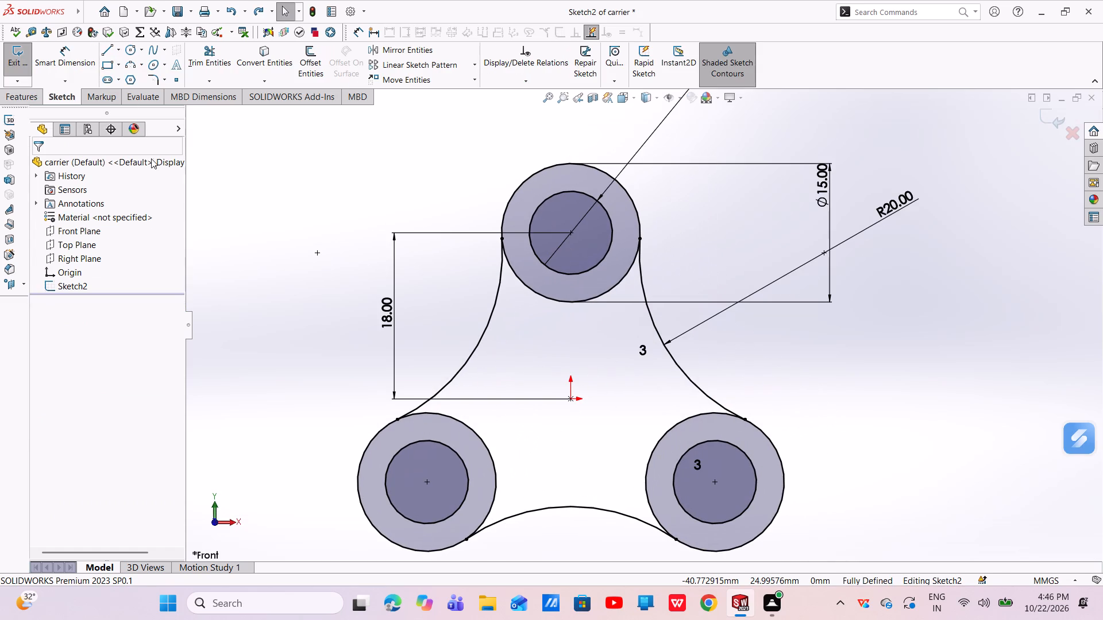
# Extrude the three outer ring regions and the central web 3.5 mm blind, leaving the three 9 mm inner circles unselected as holes.
pyautogui.click(24, 92)
pyautogui.click(24, 71)
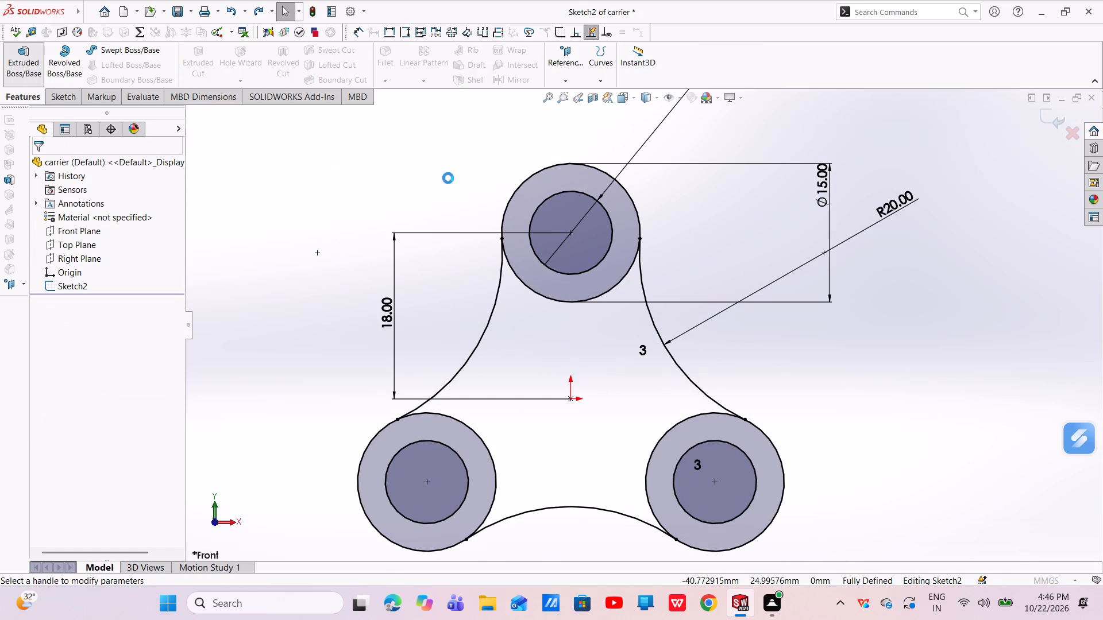
pyautogui.click(689, 433)
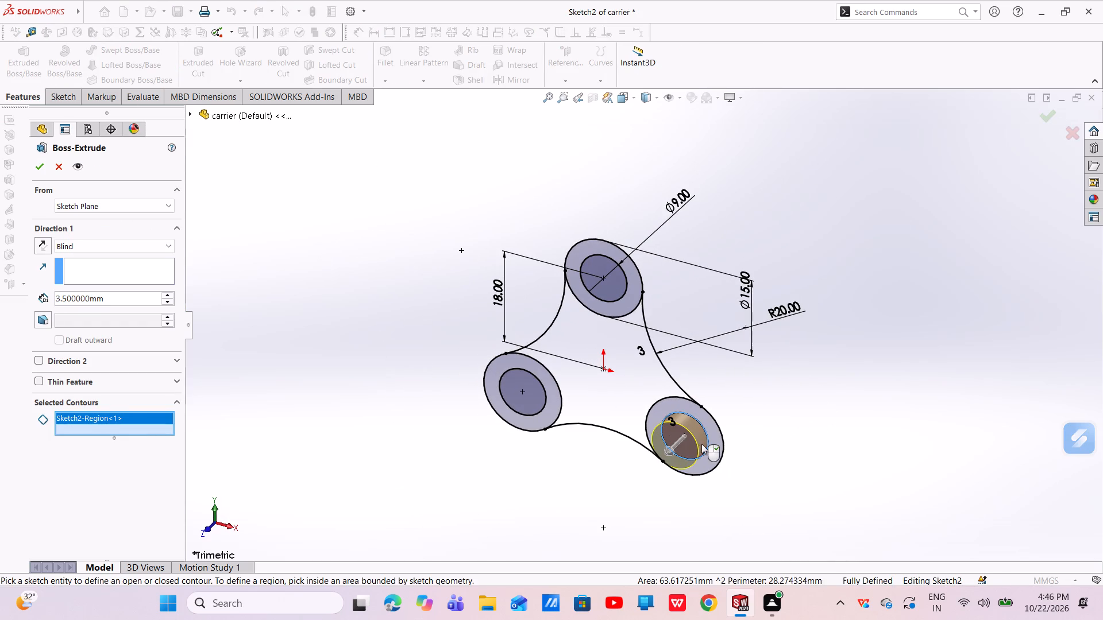
pyautogui.click(715, 444)
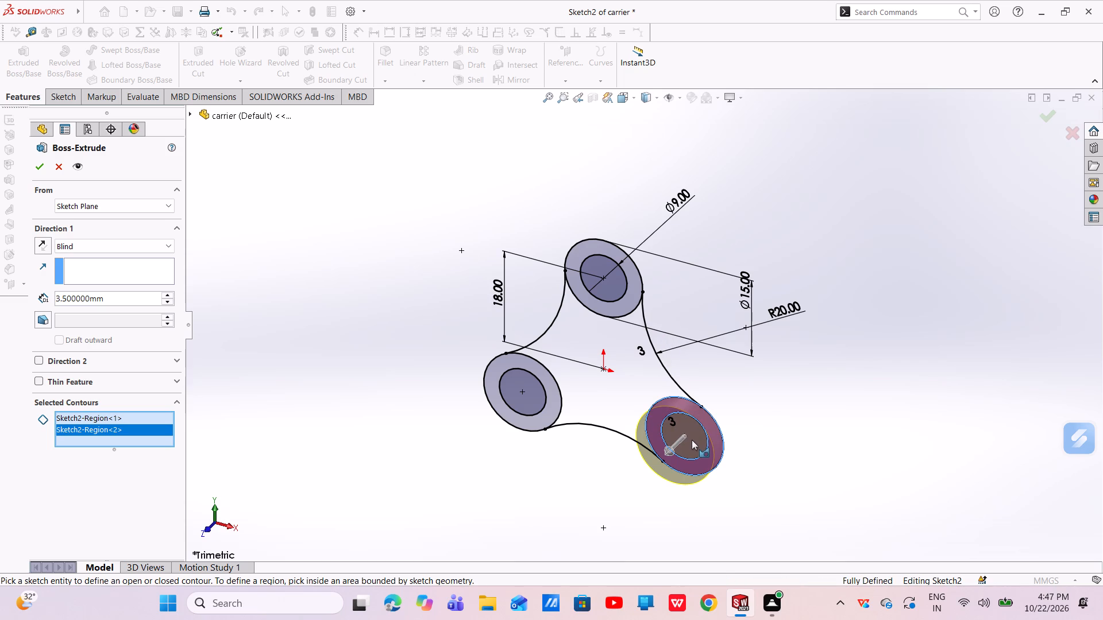
pyautogui.click(692, 440)
pyautogui.click(632, 299)
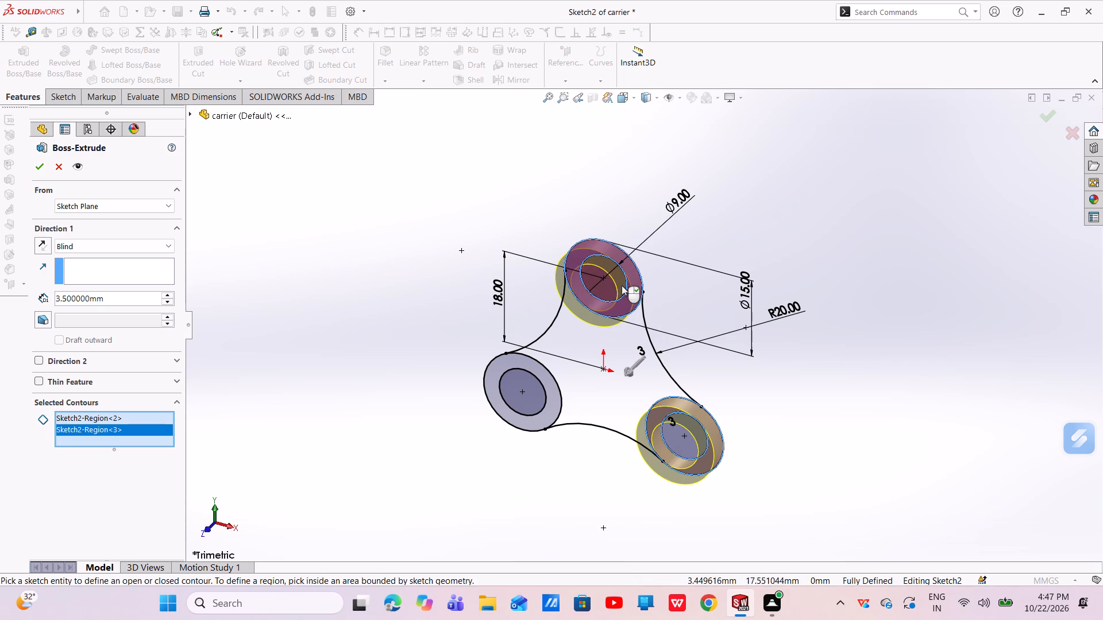
pyautogui.click(599, 285)
pyautogui.click(599, 284)
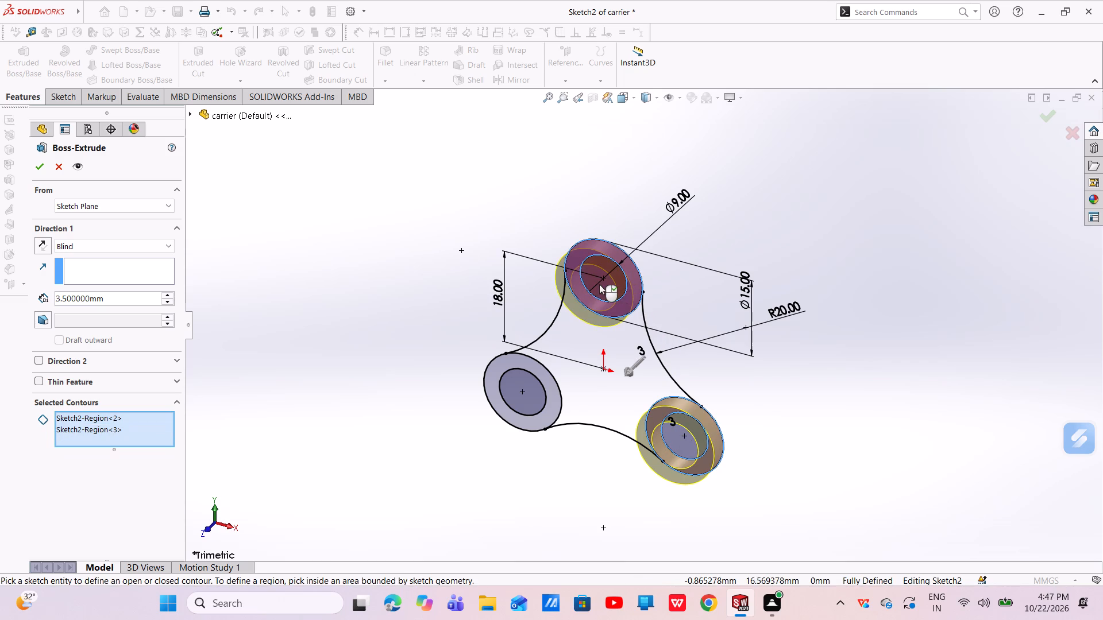
pyautogui.click(556, 389)
pyautogui.click(517, 400)
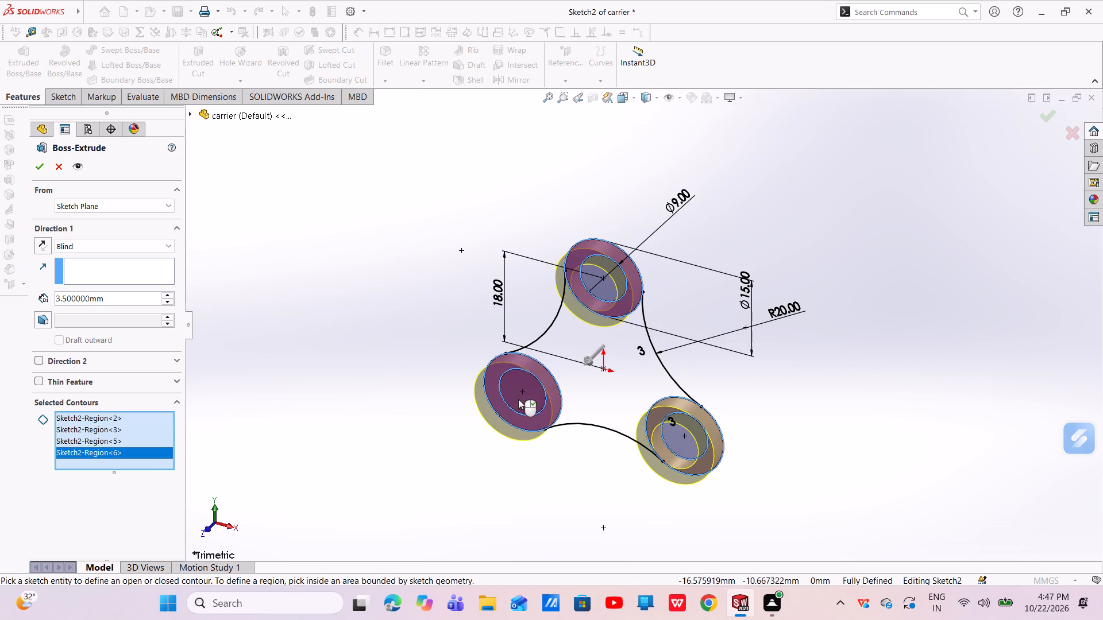
pyautogui.click(614, 406)
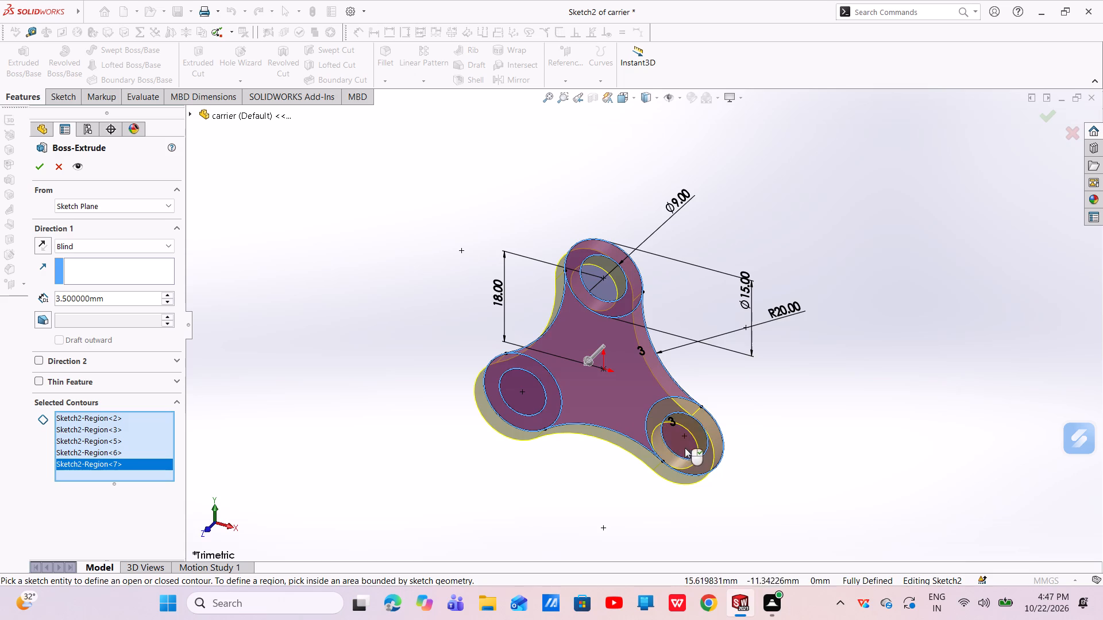
pyautogui.moveTo(685, 447); pyautogui.dragTo(712, 381, button='middle')
pyautogui.click(516, 424)
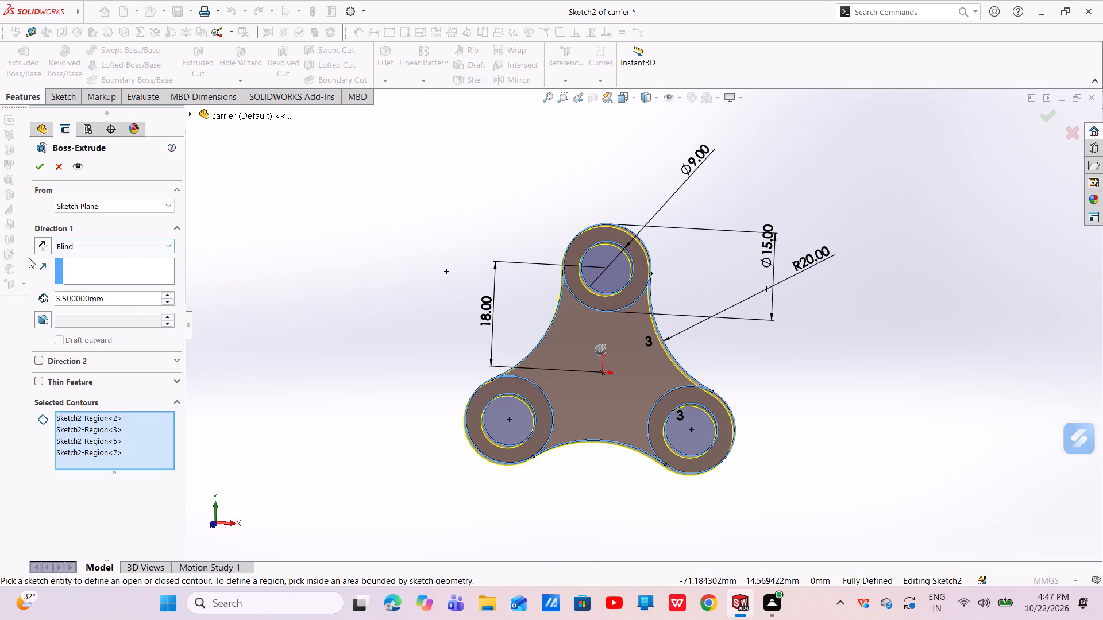
pyautogui.click(36, 169)
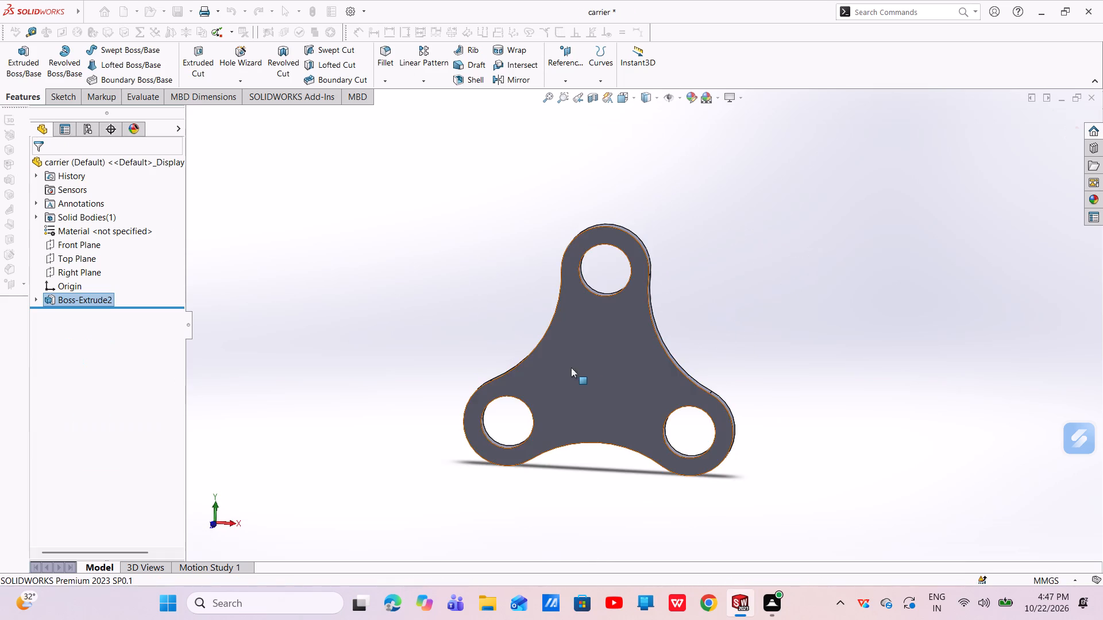
# Change the scene background to Plain White.
pyautogui.scroll(-4, 587, 343)
pyautogui.scroll(6, 587, 343)
pyautogui.moveTo(631, 362); pyautogui.dragTo(581, 439, button='middle')
pyautogui.scroll(-1, 619, 373)
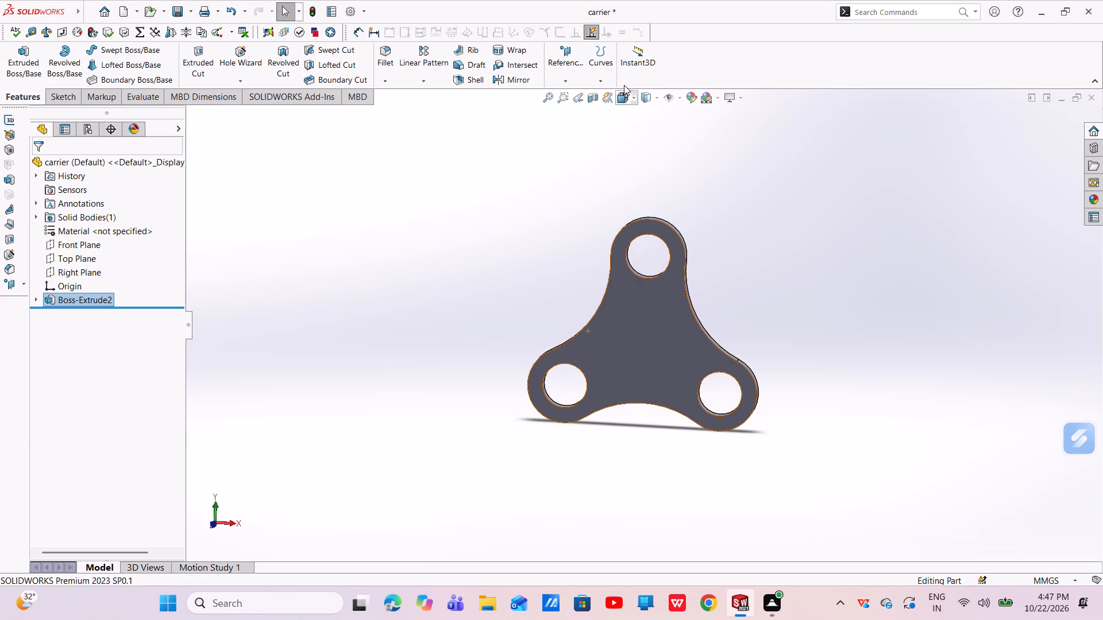
pyautogui.click(715, 96)
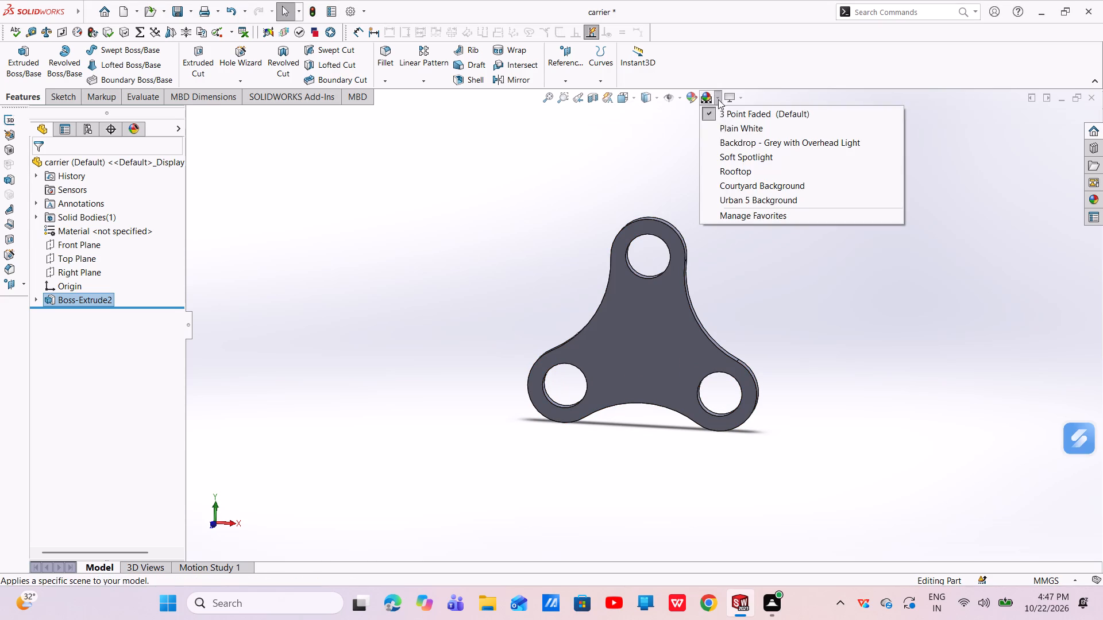
pyautogui.click(720, 127)
# Start a sketch on the carrier's flat face and draw a circle about 7.7 mm in diameter centred on the origin.
pyautogui.scroll(-3, 666, 300)
pyautogui.scroll(4, 666, 300)
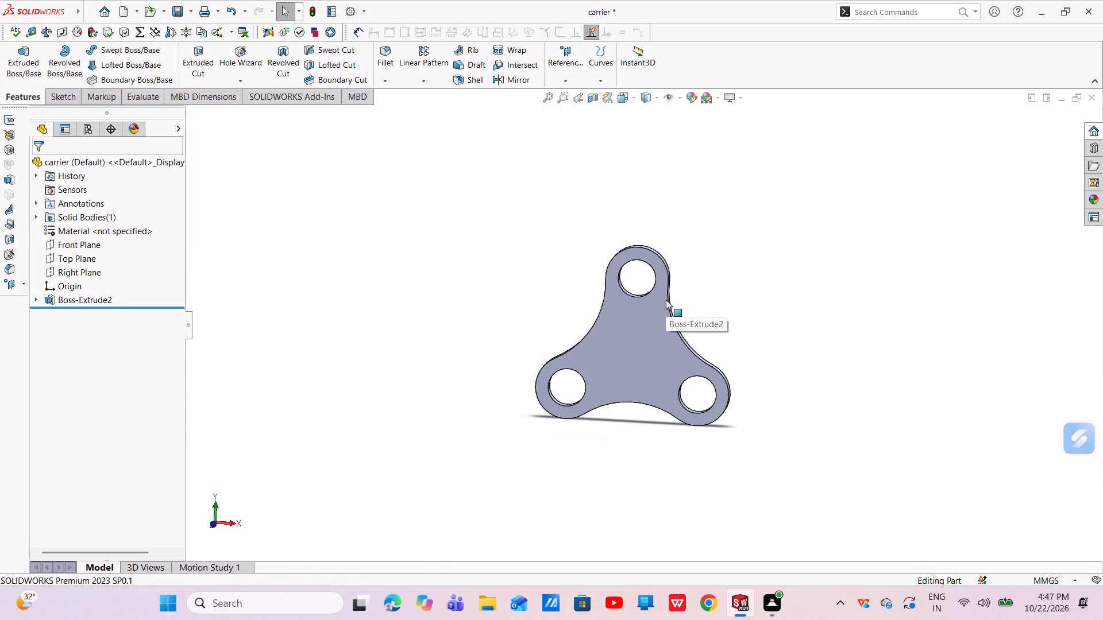
pyautogui.moveTo(666, 299); pyautogui.dragTo(655, 290, button='middle')
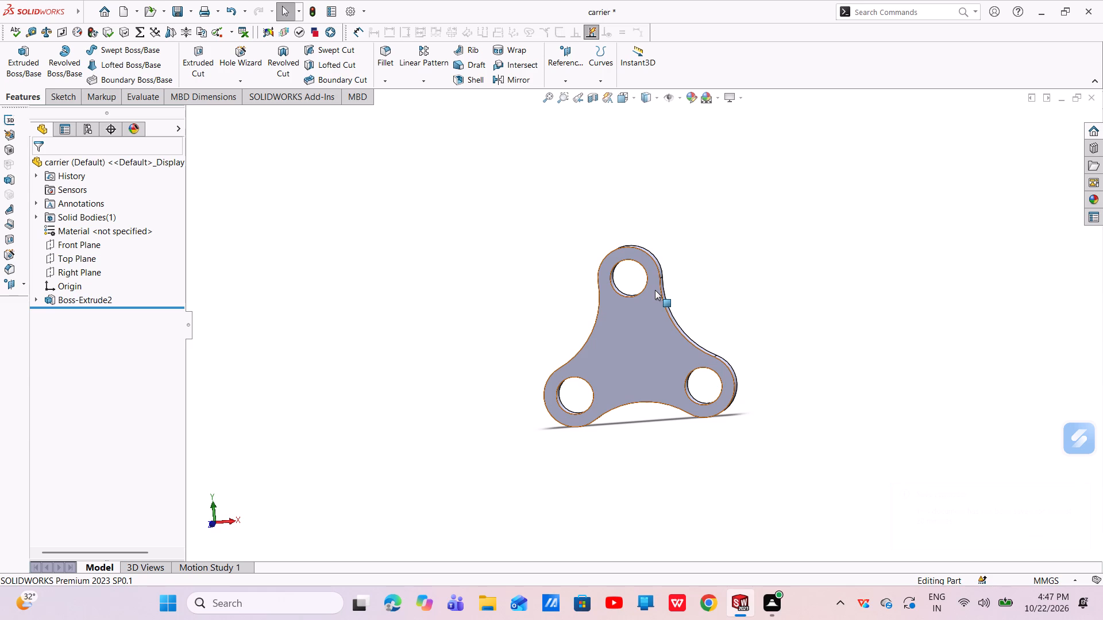
pyautogui.click(655, 338)
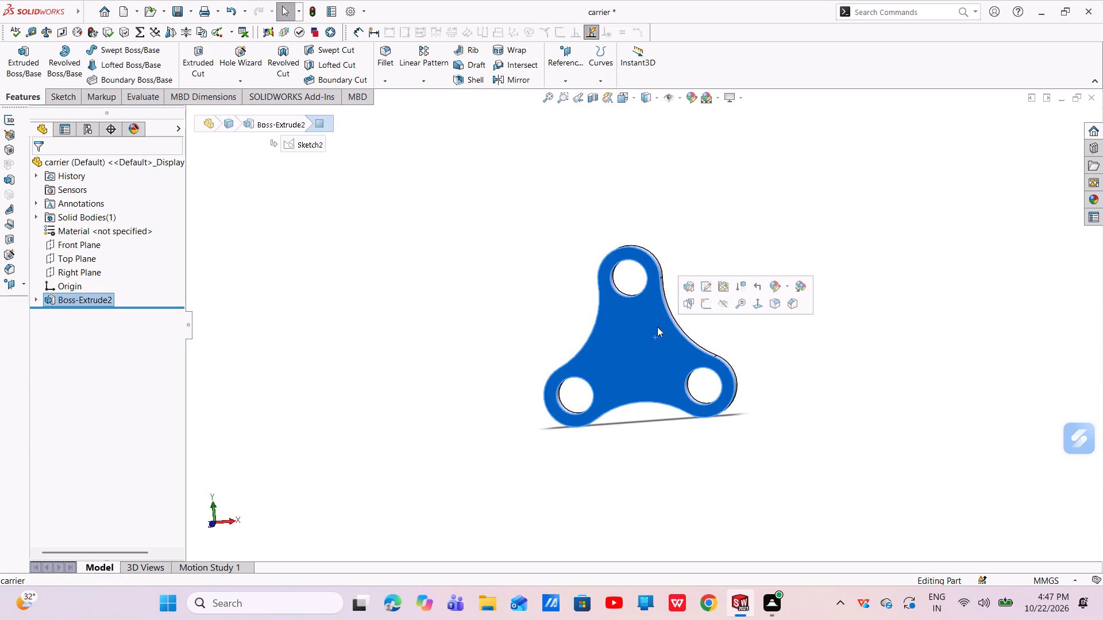
pyautogui.click(701, 310)
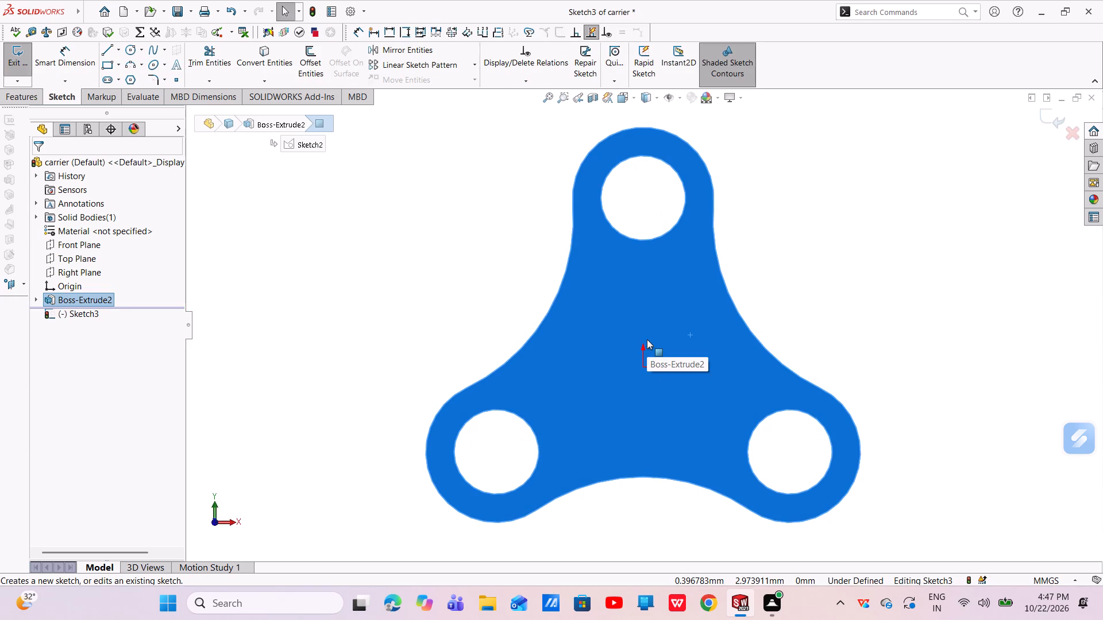
pyautogui.click(130, 45)
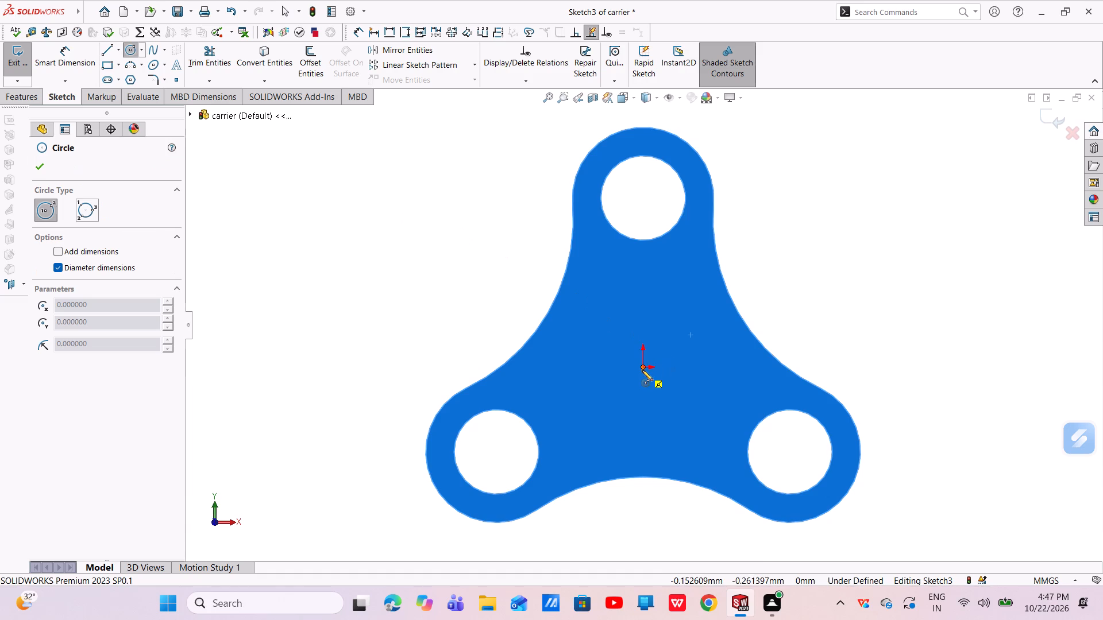
pyautogui.click(642, 370)
pyautogui.click(672, 390)
pyautogui.rightClick(672, 390)
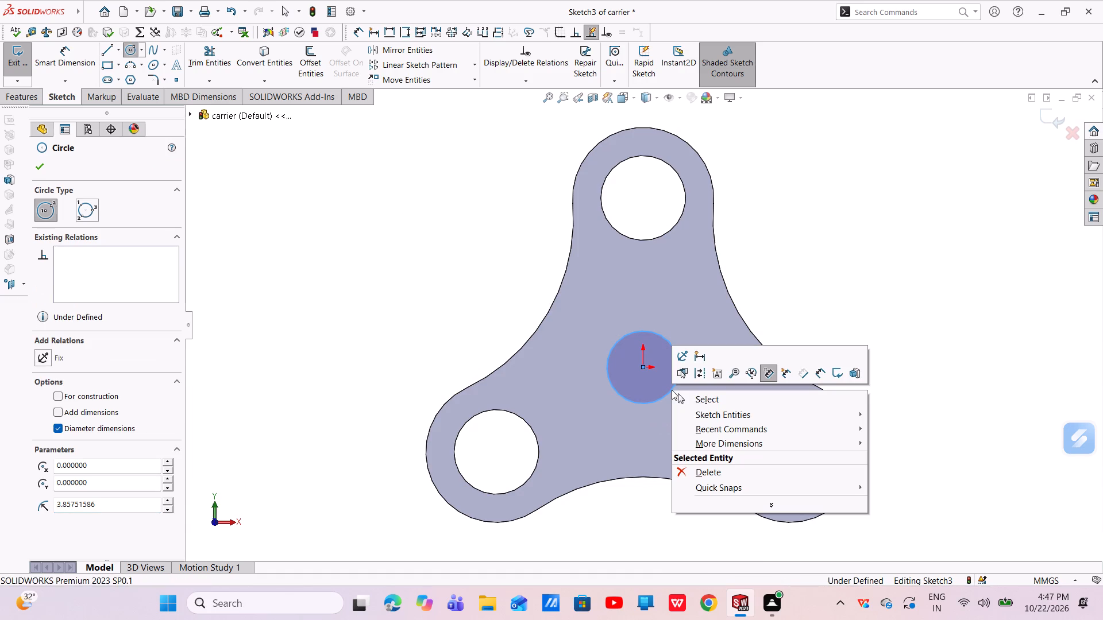
pyautogui.click(682, 400)
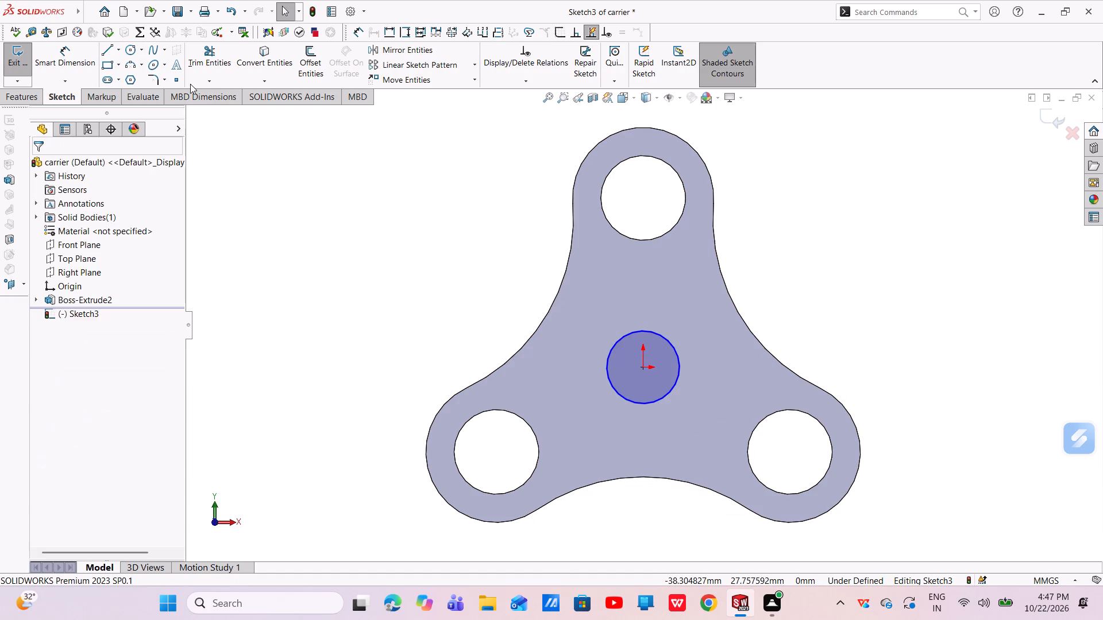
# Dimension the central circle's diameter as 5 mm.
pyautogui.click(57, 46)
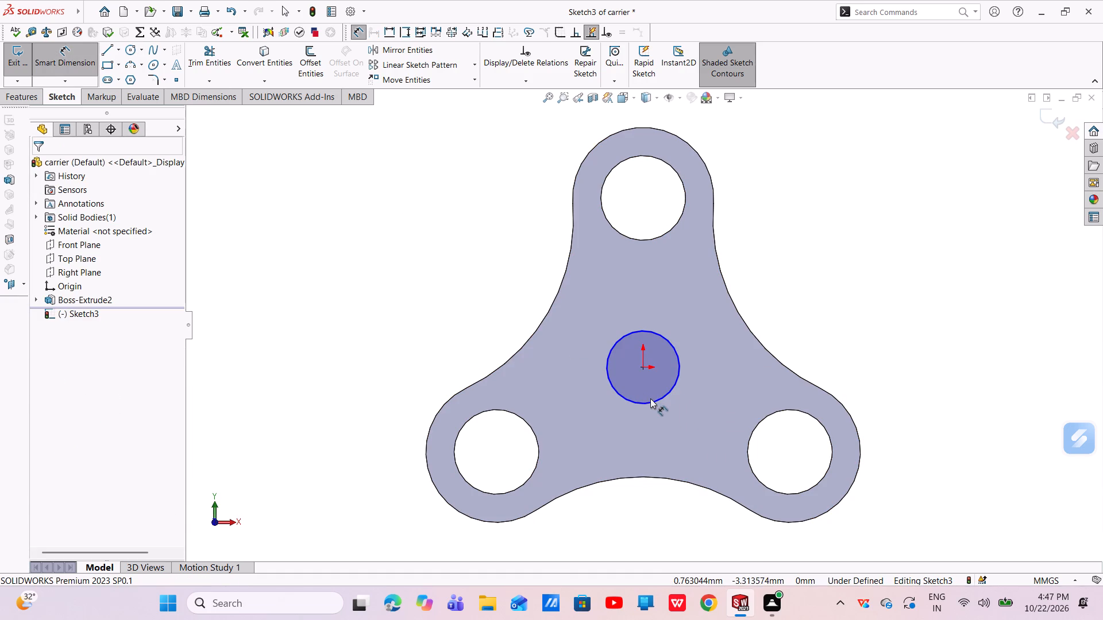
pyautogui.click(653, 400)
pyautogui.click(830, 352)
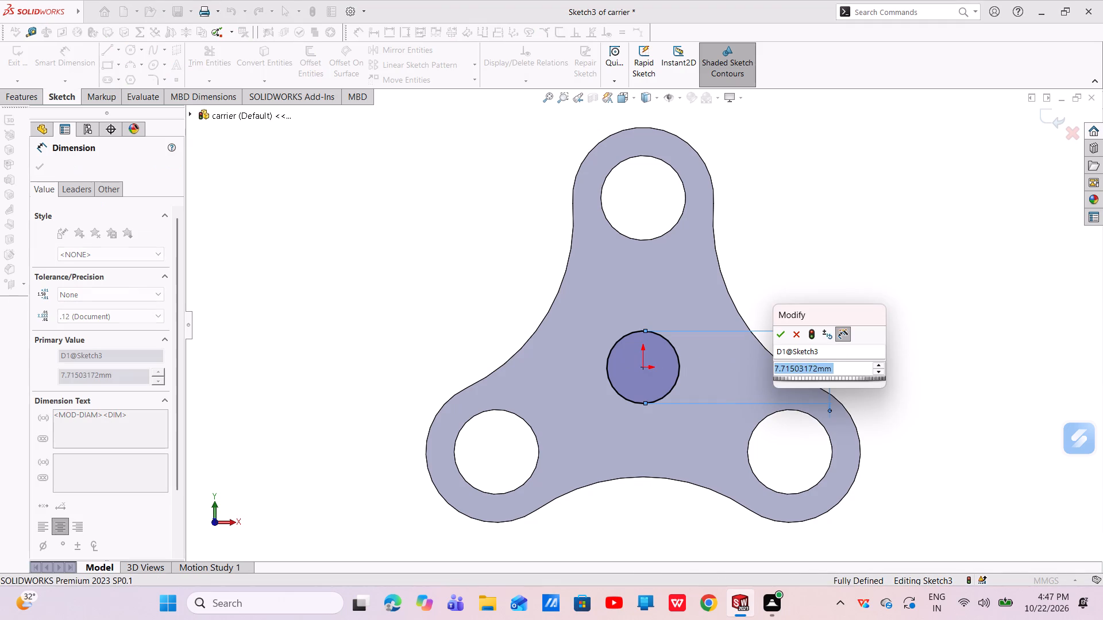
pyautogui.press('BackSpace')
pyautogui.press('5')
pyautogui.press('Return')
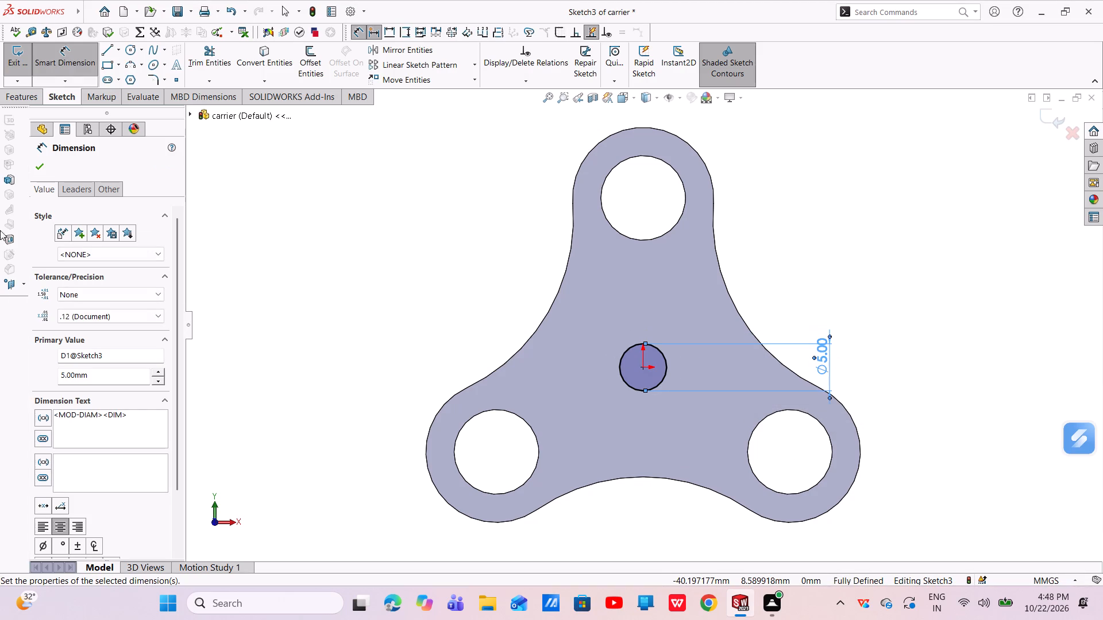
pyautogui.click(36, 169)
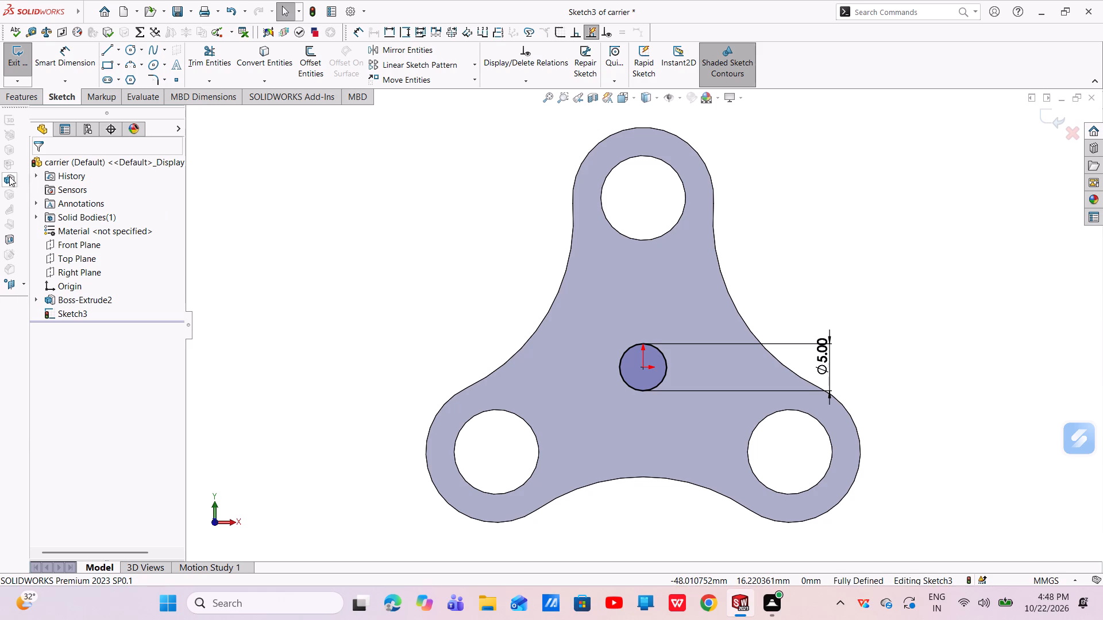
# Extrude the 5 mm circle as a boss to a blind depth of 50 mm, merged with the carrier, to form a central shaft.
pyautogui.click(17, 105)
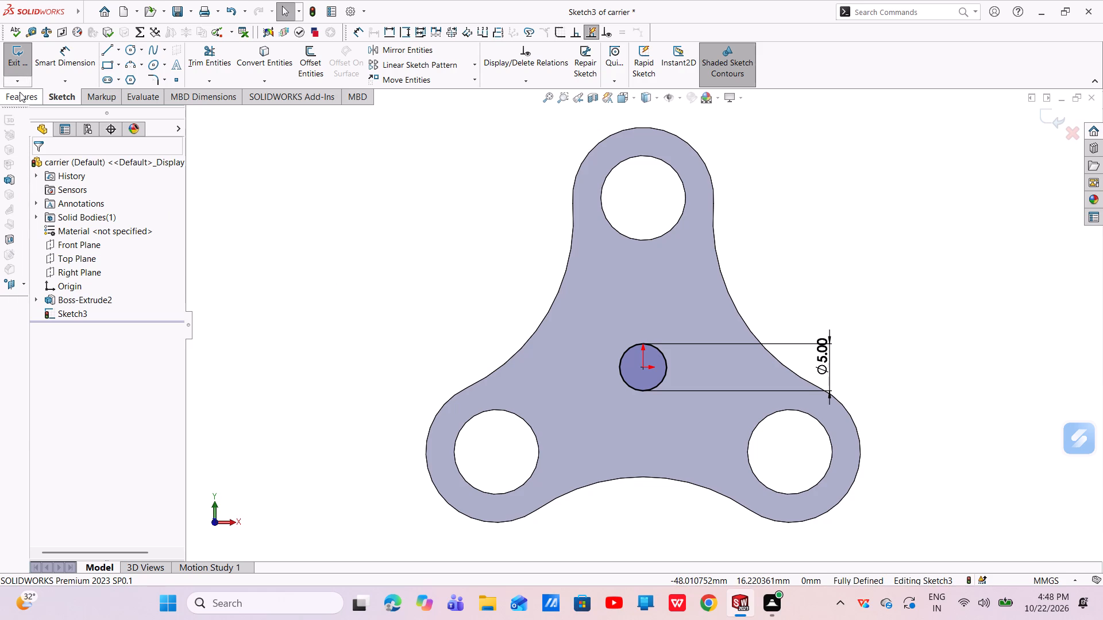
pyautogui.click(20, 92)
pyautogui.click(18, 66)
pyautogui.moveTo(726, 351); pyautogui.dragTo(716, 355, button='middle')
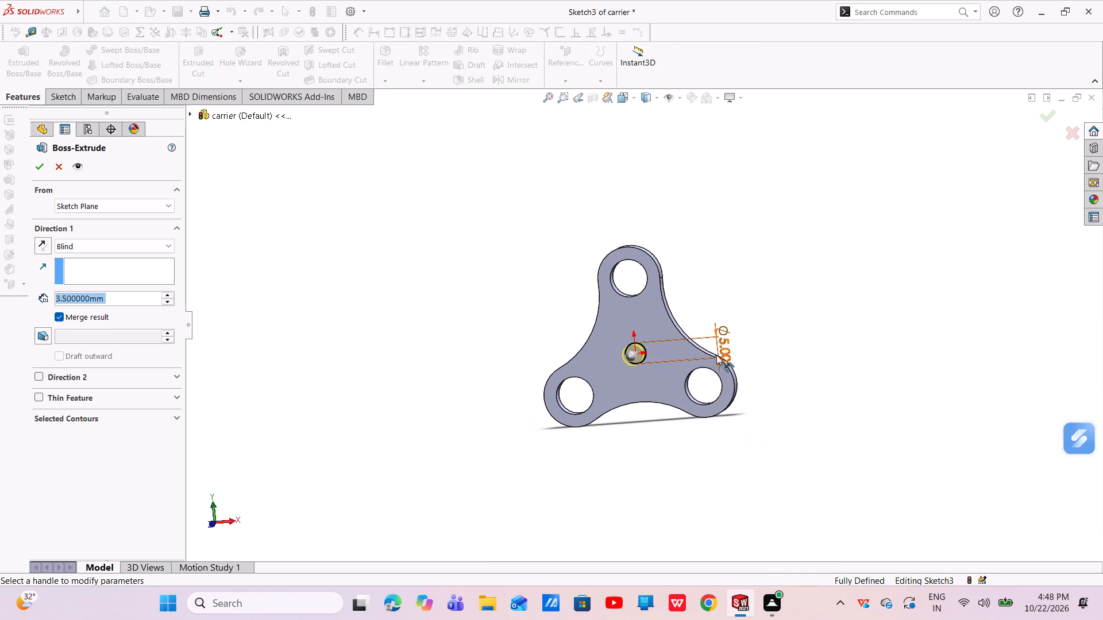
pyautogui.moveTo(716, 355); pyautogui.dragTo(681, 408, button='middle')
pyautogui.click(92, 299)
pyautogui.moveTo(129, 299); pyautogui.dragTo(119, 298)
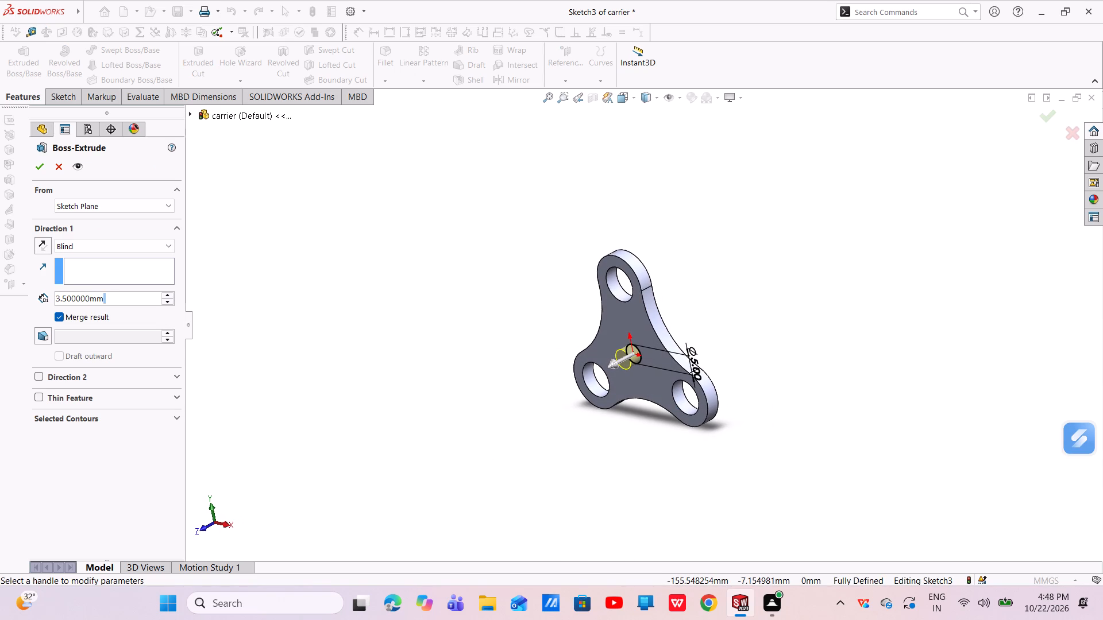
pyautogui.moveTo(119, 298); pyautogui.dragTo(54, 309)
pyautogui.press('BackSpace')
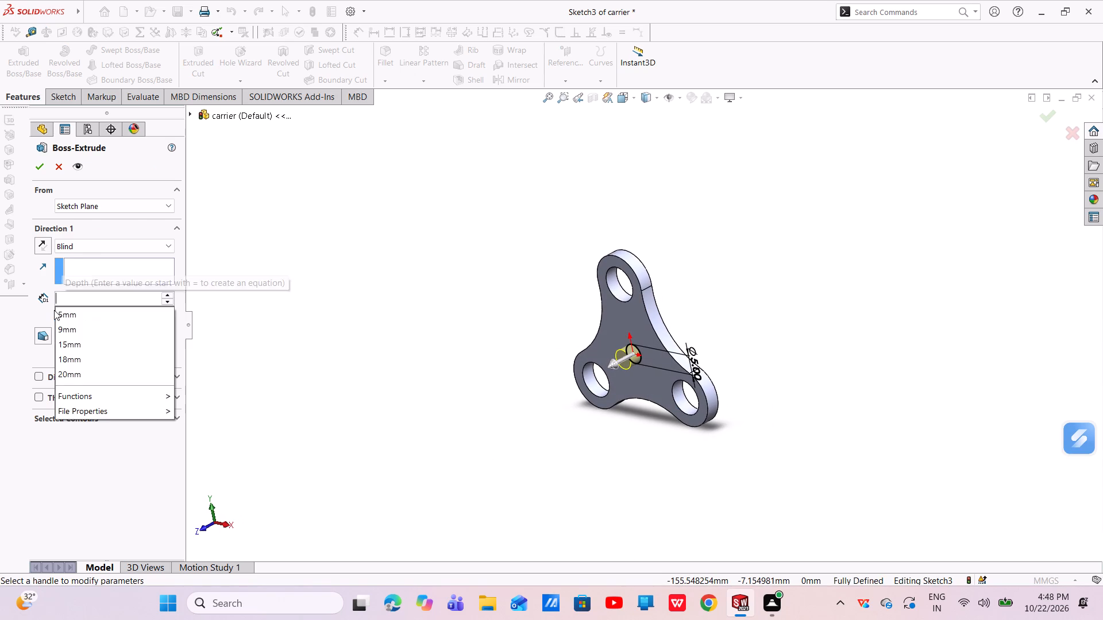
pyautogui.write('50')
pyautogui.press('Return')
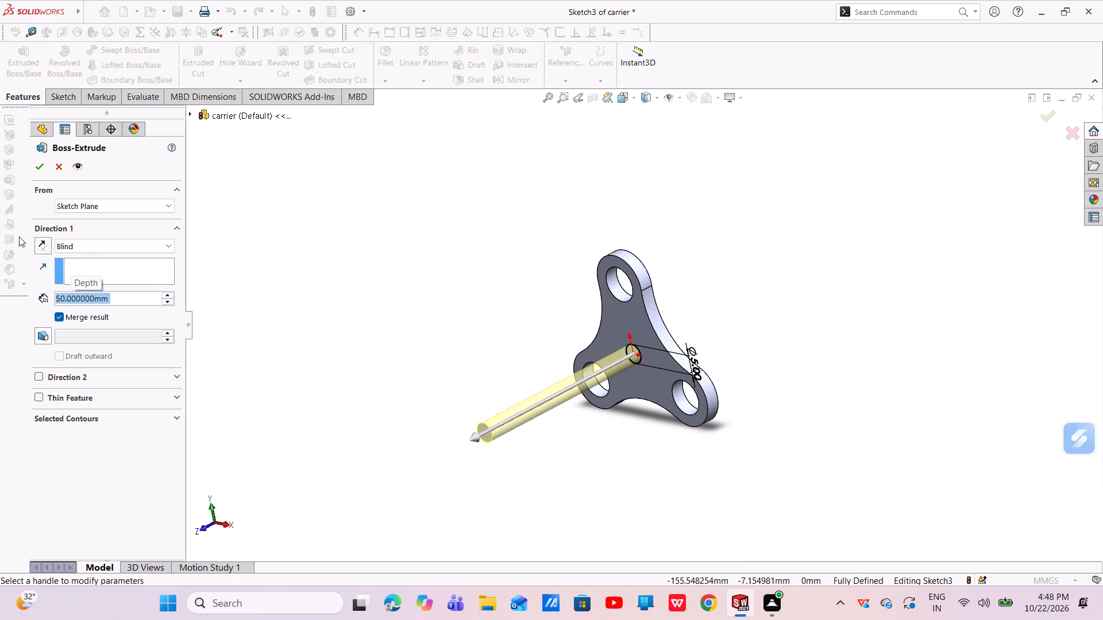
pyautogui.click(37, 174)
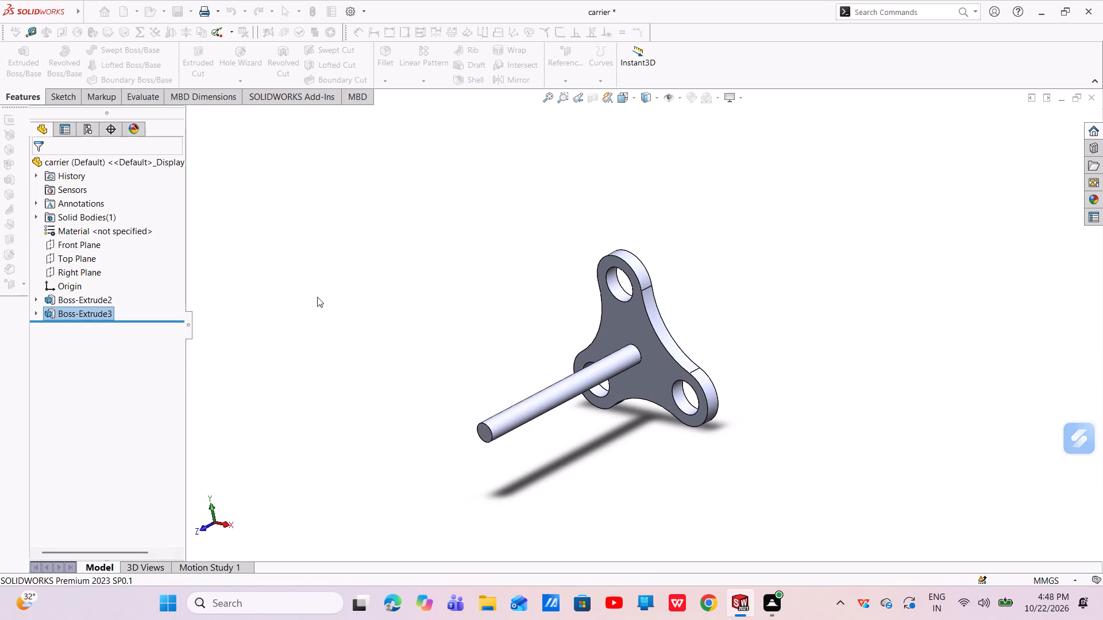
# Examine the carrier and its central shaft from the front and from several oblique angles.
pyautogui.scroll(-7, 540, 330)
pyautogui.scroll(5, 807, 382)
pyautogui.moveTo(794, 370); pyautogui.dragTo(855, 311, button='middle')
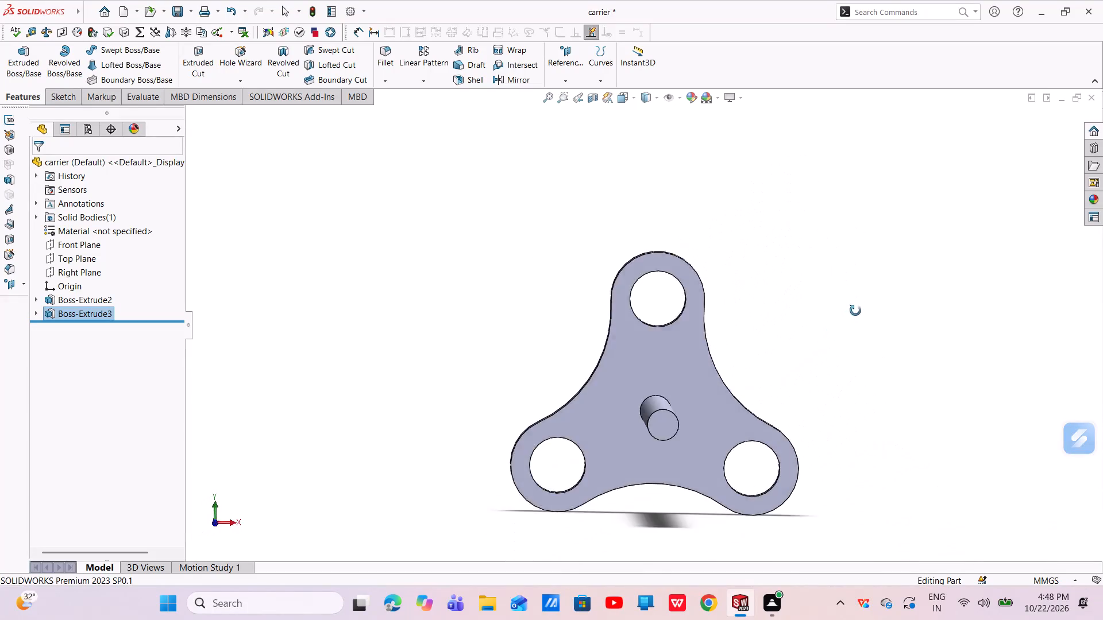
pyautogui.moveTo(855, 311); pyautogui.dragTo(822, 416, button='middle')
pyautogui.scroll(4, 772, 367)
pyautogui.moveTo(769, 365); pyautogui.dragTo(711, 370, button='middle')
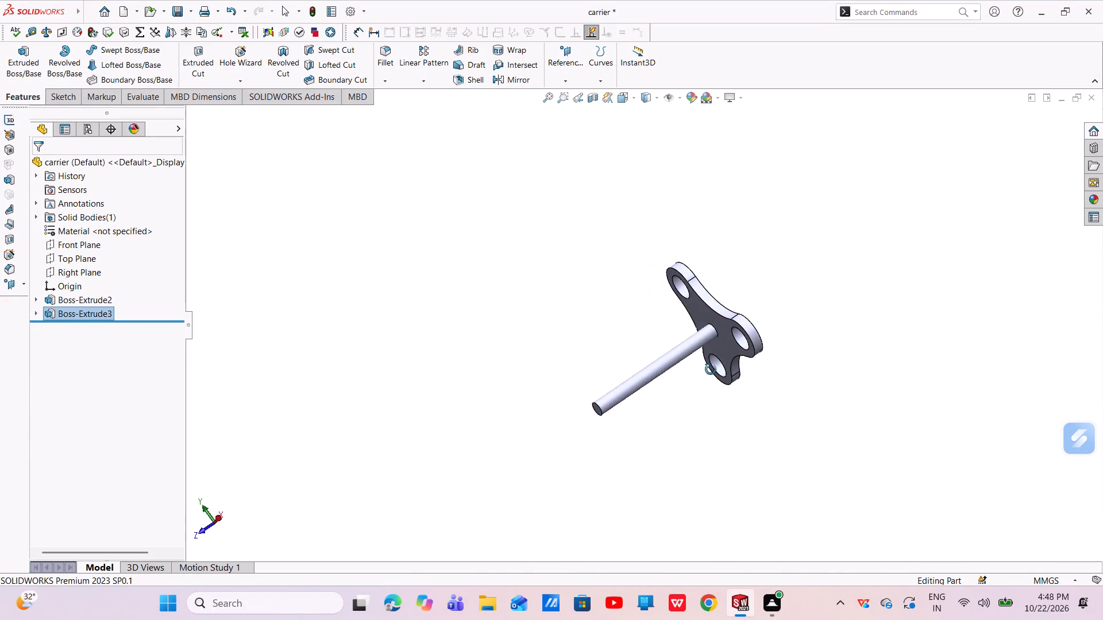
pyautogui.moveTo(711, 370); pyautogui.dragTo(732, 417, button='middle')
pyautogui.scroll(1, 727, 335)
pyautogui.scroll(-3, 724, 319)
pyautogui.scroll(2, 695, 327)
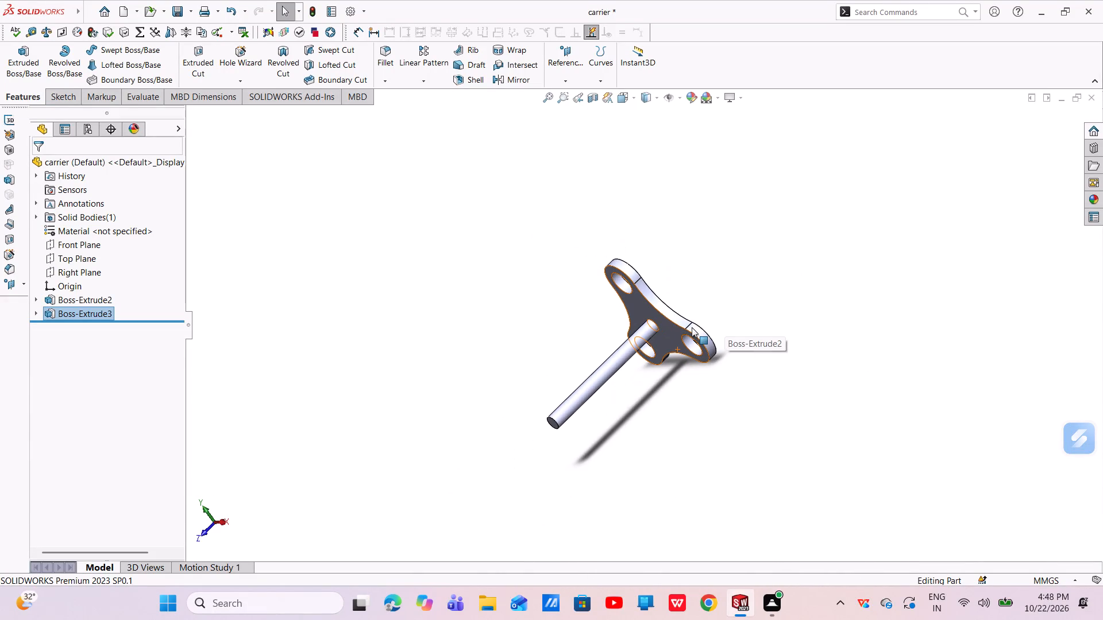
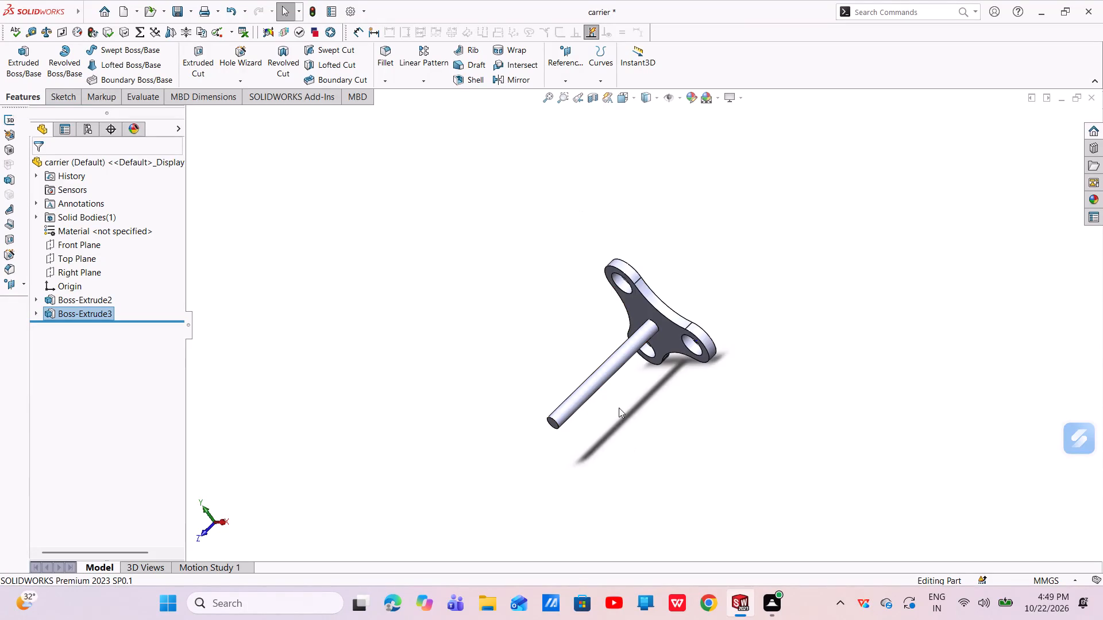
# Start a sketch on the shaft's free end face and draw an 8 mm diameter circle centred on the origin.
pyautogui.scroll(-3, 615, 407)
pyautogui.scroll(3, 614, 407)
pyautogui.moveTo(601, 401); pyautogui.dragTo(677, 357, button='middle')
pyautogui.scroll(-1, 599, 400)
pyautogui.scroll(-3, 659, 353)
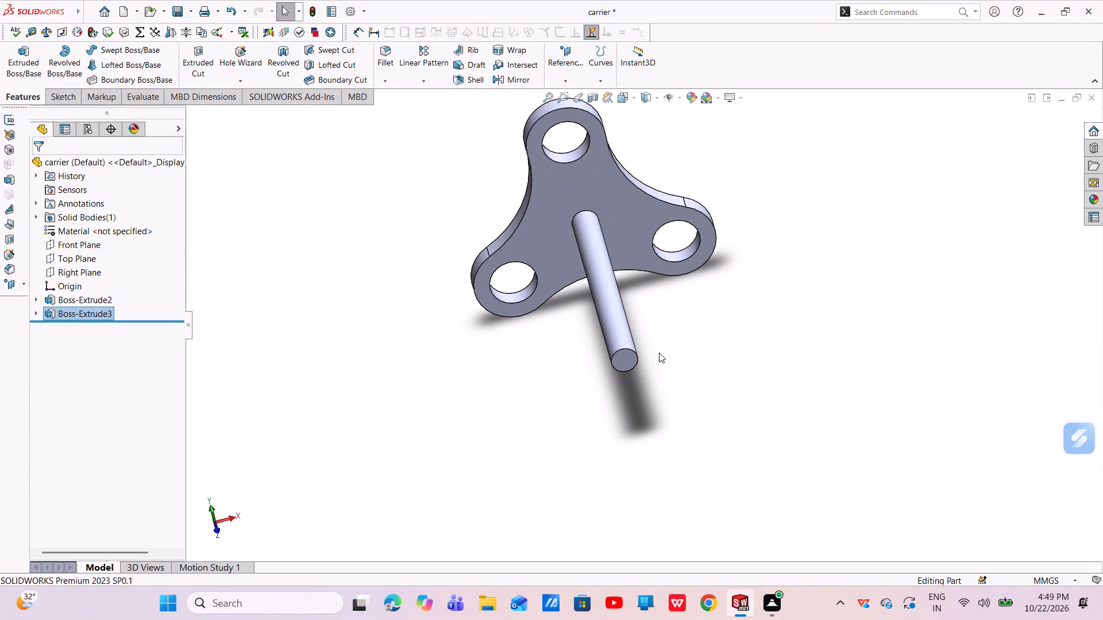
pyautogui.scroll(-2, 659, 352)
pyautogui.click(610, 354)
pyautogui.click(662, 322)
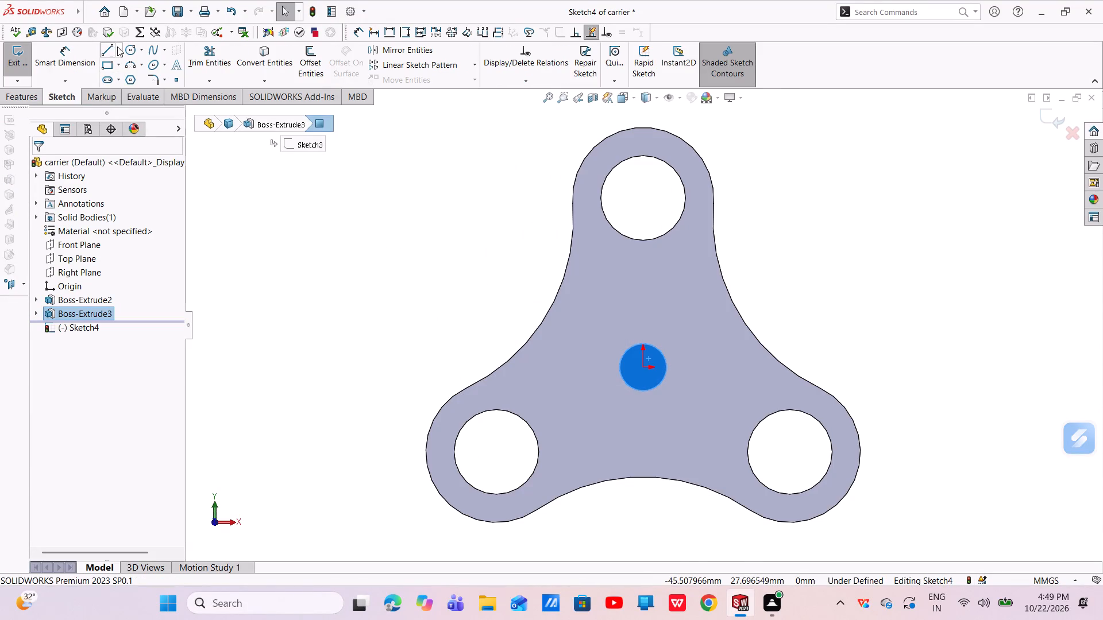
pyautogui.click(129, 48)
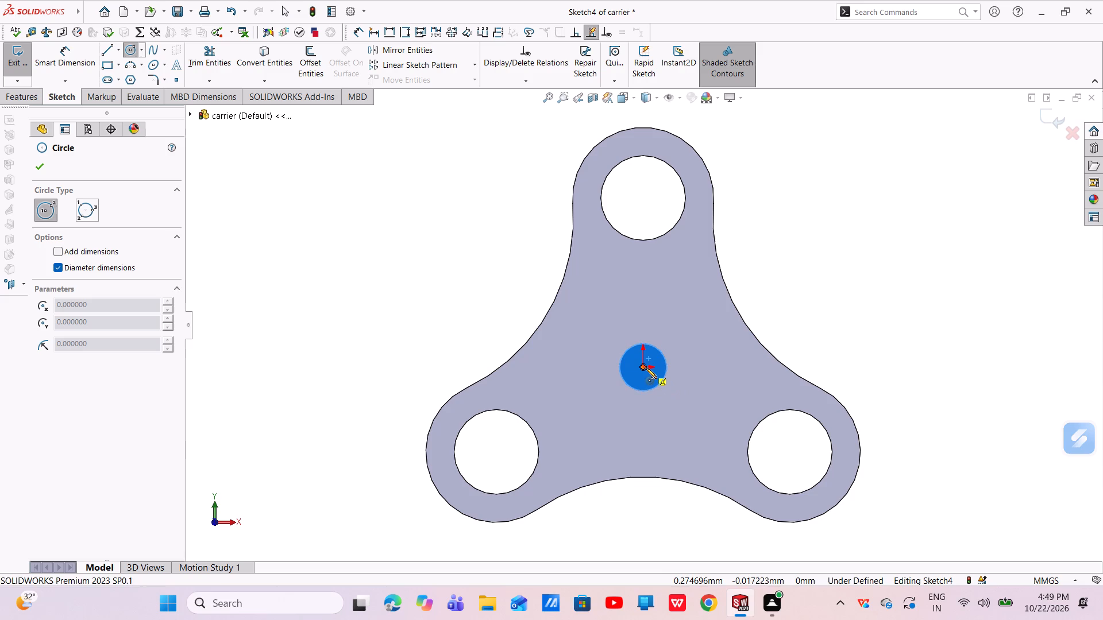
pyautogui.click(645, 367)
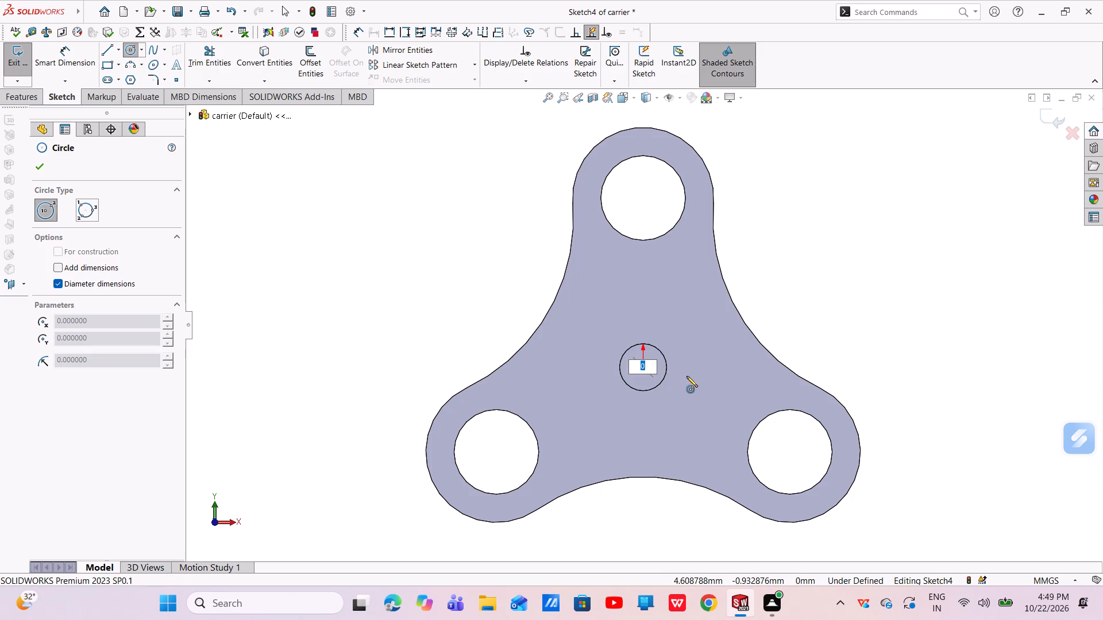
pyautogui.press('8')
pyautogui.press('Return')
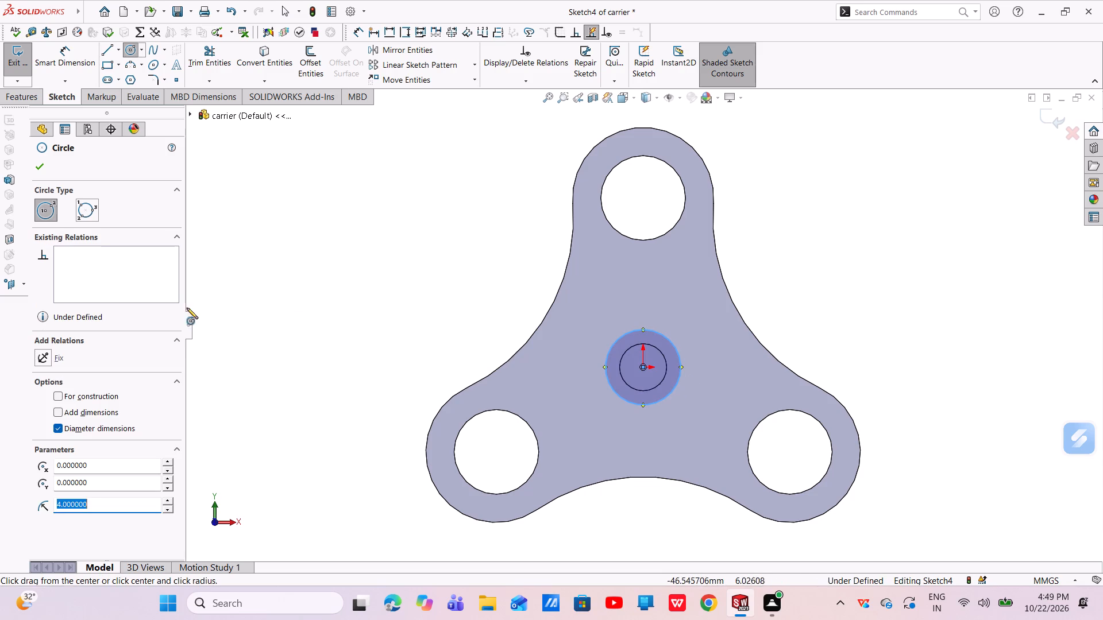
pyautogui.click(47, 166)
# Set up a boss extrusion of the 8 mm circle, reversed toward the carrier, with a blind depth of 1.5 mm.
pyautogui.click(18, 101)
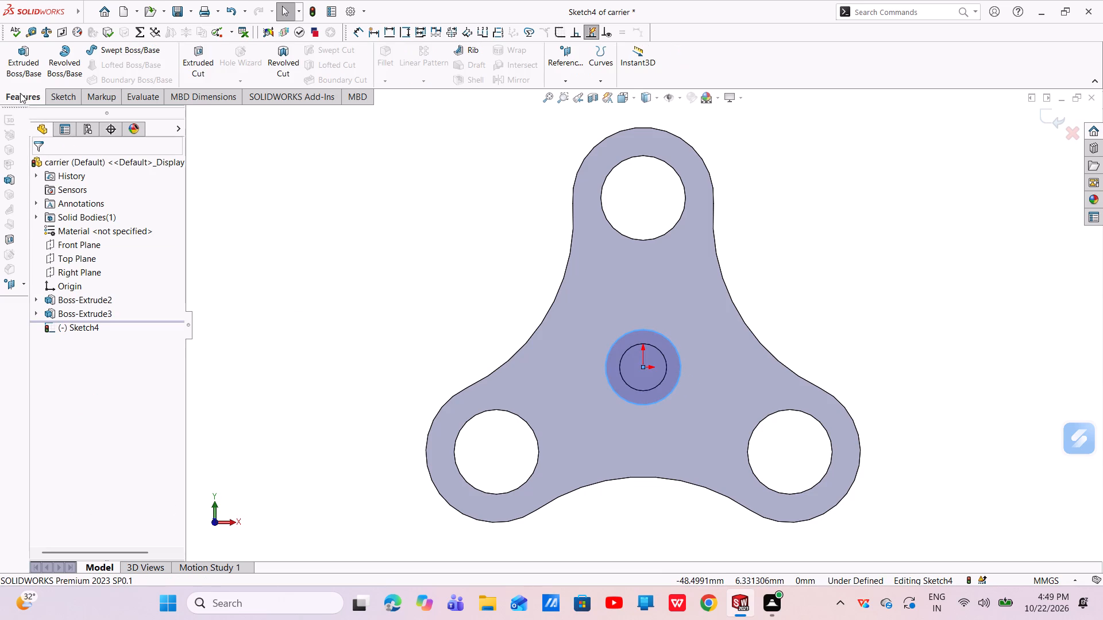
pyautogui.click(24, 73)
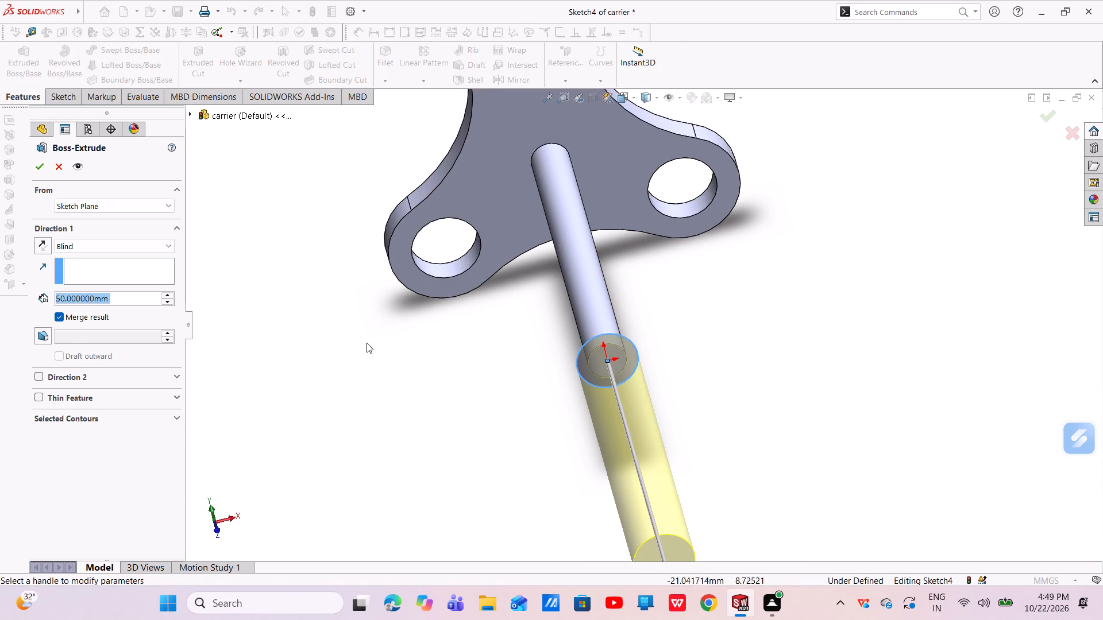
pyautogui.click(47, 242)
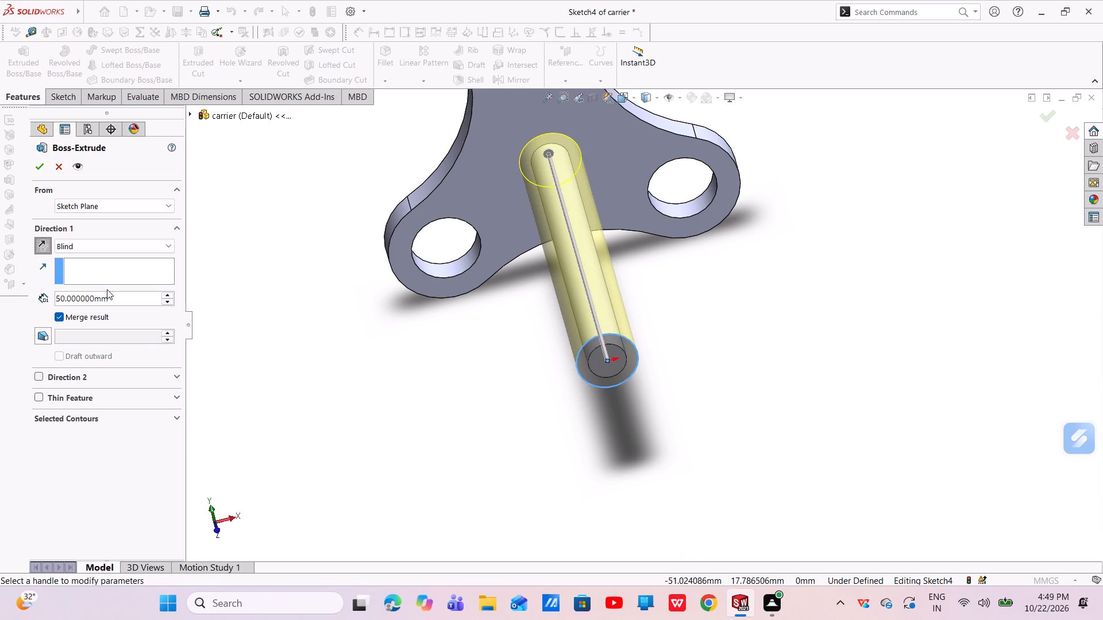
pyautogui.moveTo(118, 300); pyautogui.dragTo(55, 319)
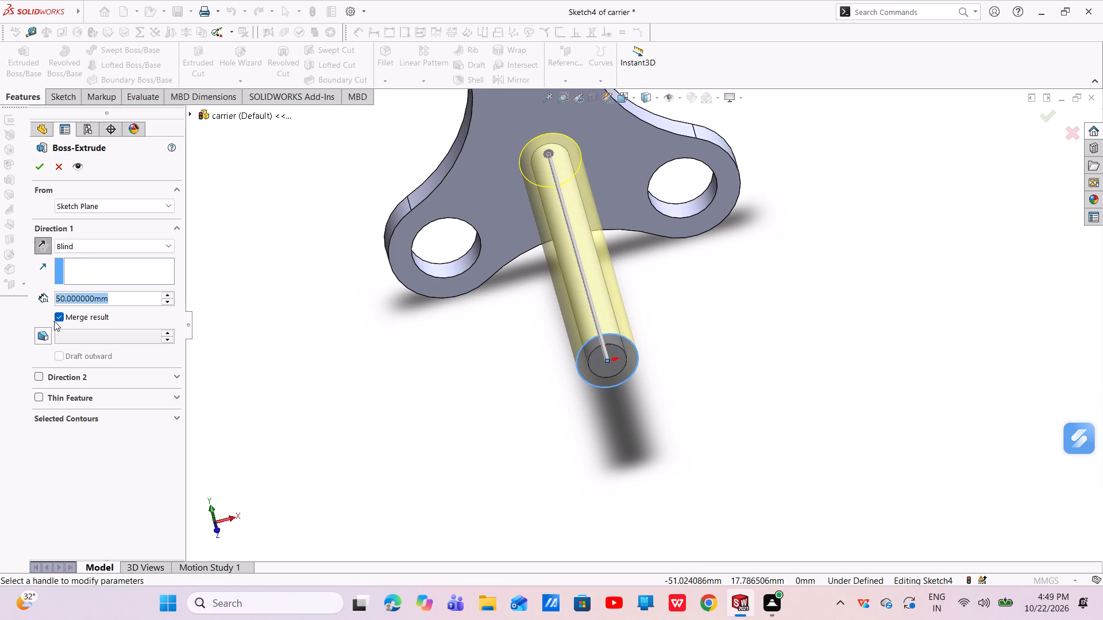
pyautogui.press('BackSpace')
pyautogui.write('1.5')
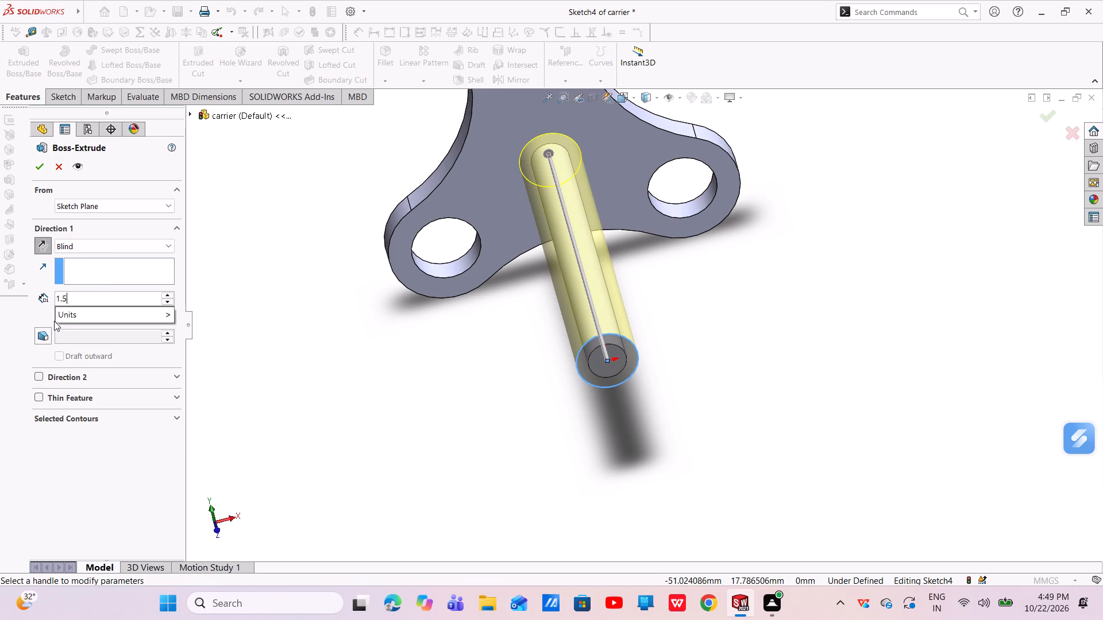
pyautogui.press('Return')
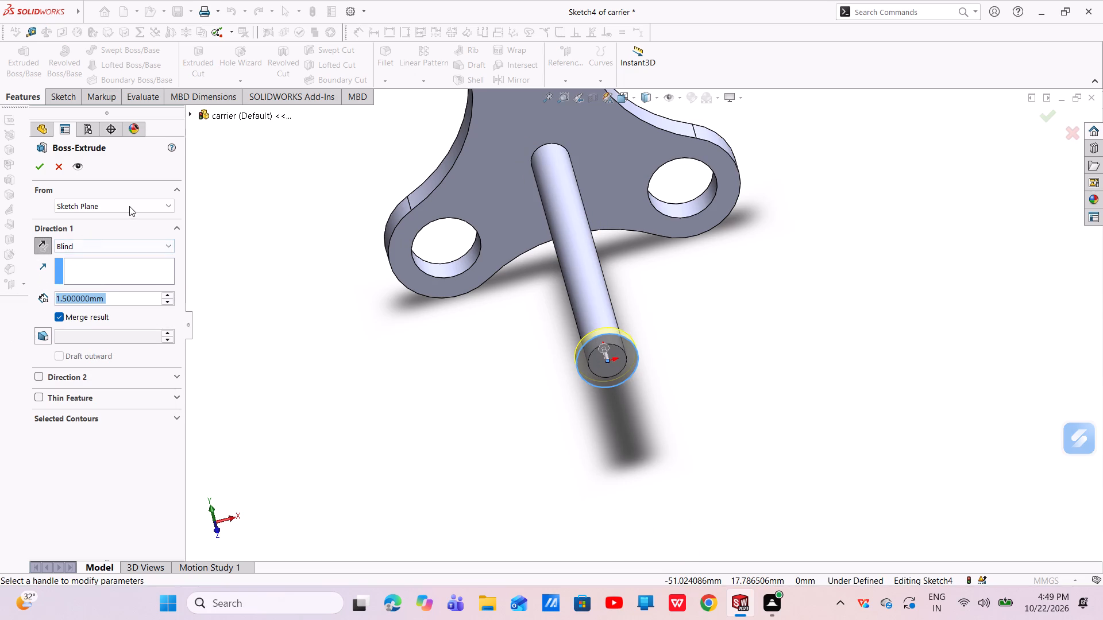
# Start the extrusion at a 10 mm offset from the sketch plane, flipped toward the carrier, and create the merged collar on the shaft.
pyautogui.click(130, 204)
pyautogui.click(100, 247)
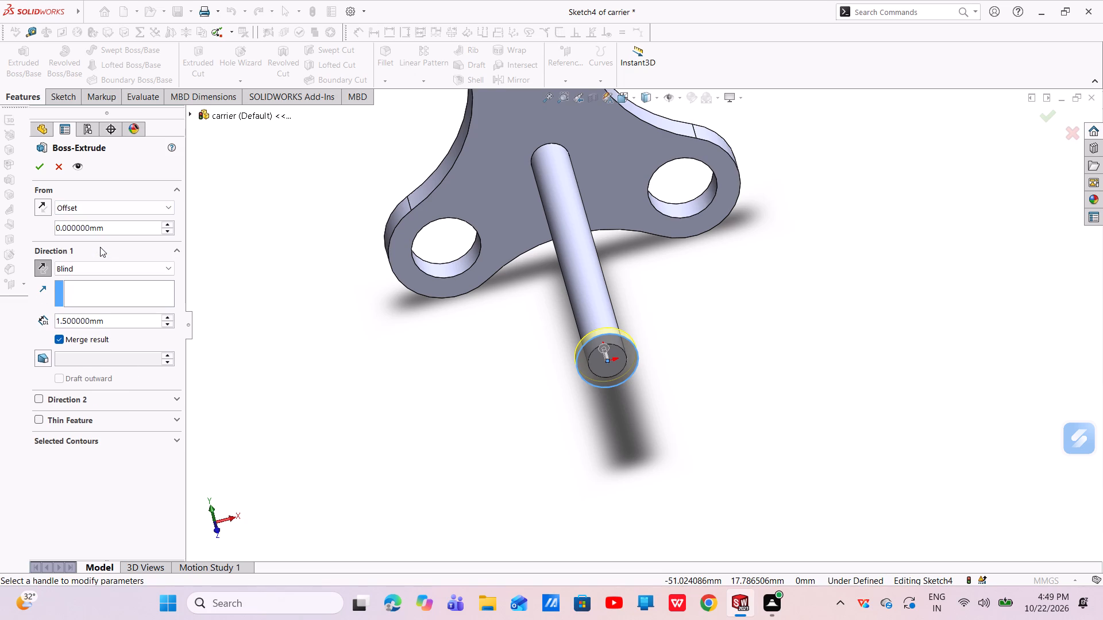
pyautogui.moveTo(114, 227); pyautogui.dragTo(0, 239)
pyautogui.press('BackSpace')
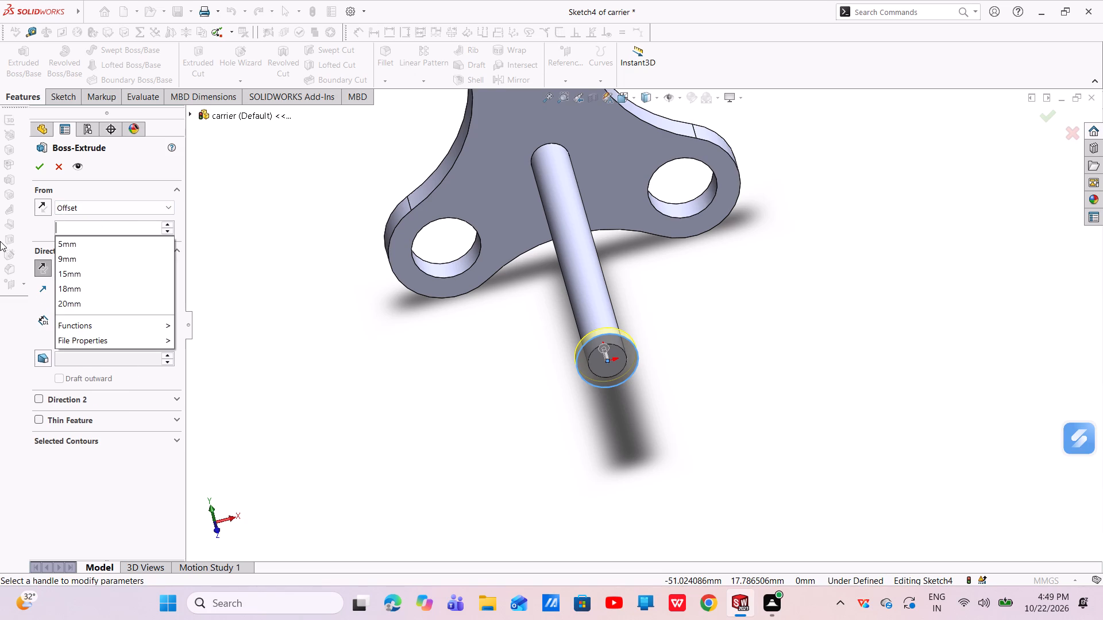
pyautogui.write('10')
pyautogui.press('Return')
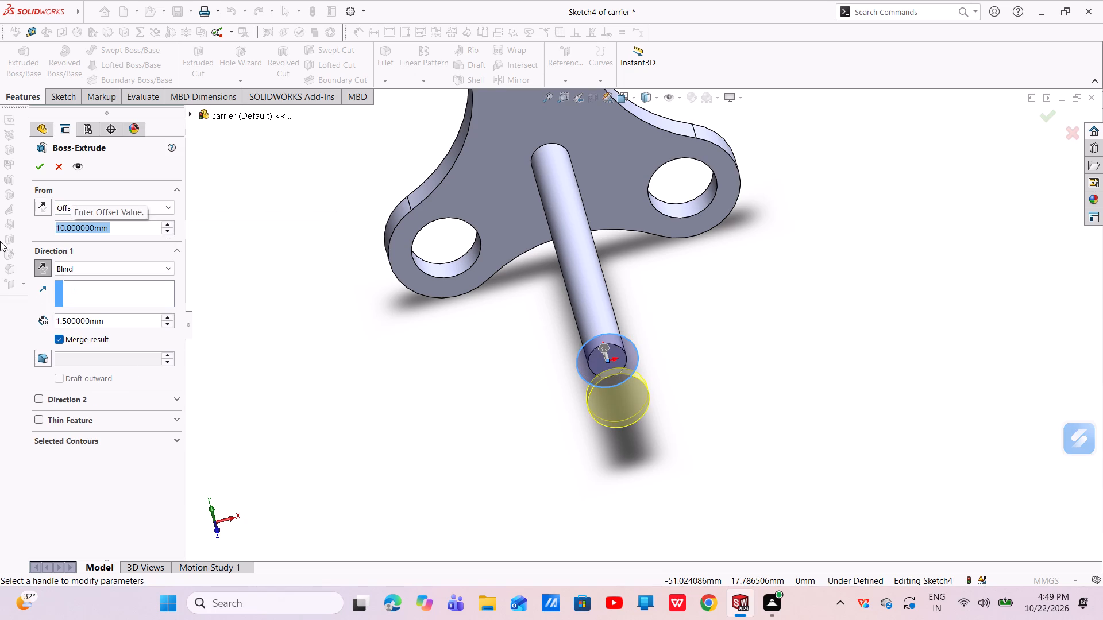
pyautogui.click(45, 207)
pyautogui.scroll(2, 615, 370)
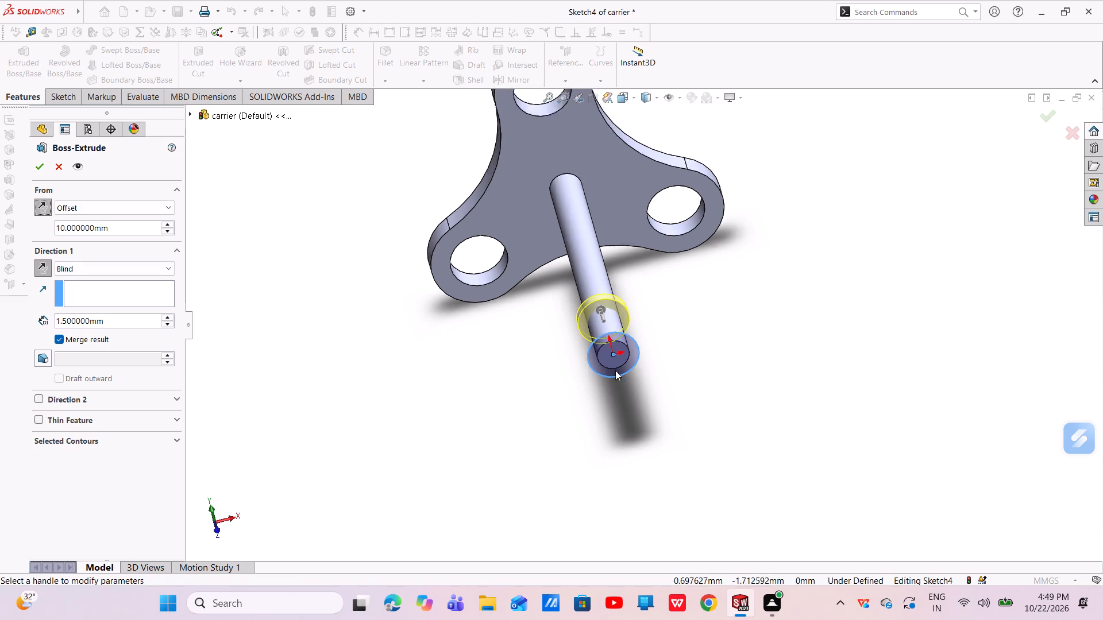
pyautogui.moveTo(700, 382); pyautogui.dragTo(621, 433, button='middle')
pyautogui.scroll(-1, 659, 390)
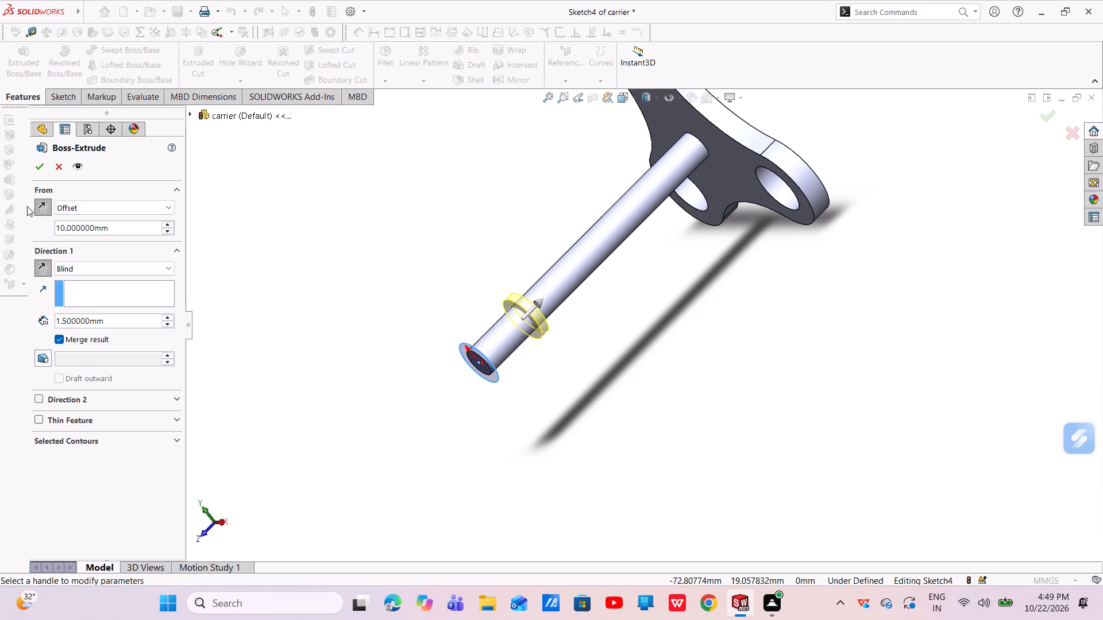
pyautogui.click(36, 161)
# Examine the collar on the shaft close up, from oblique angles and in isometric view.
pyautogui.scroll(-1, 539, 321)
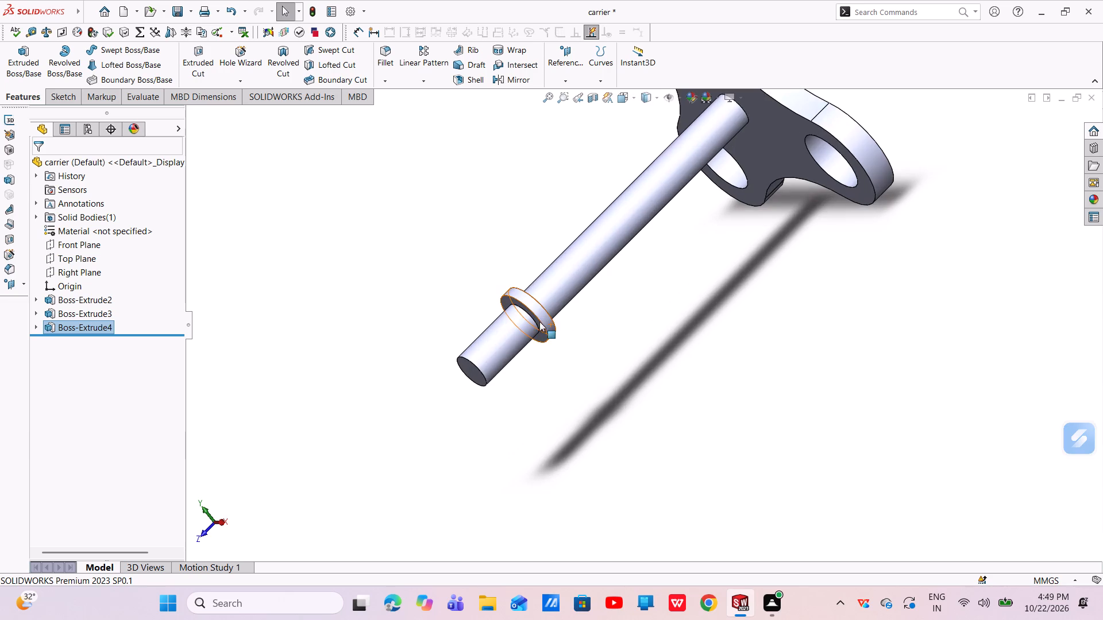
pyautogui.scroll(1, 537, 320)
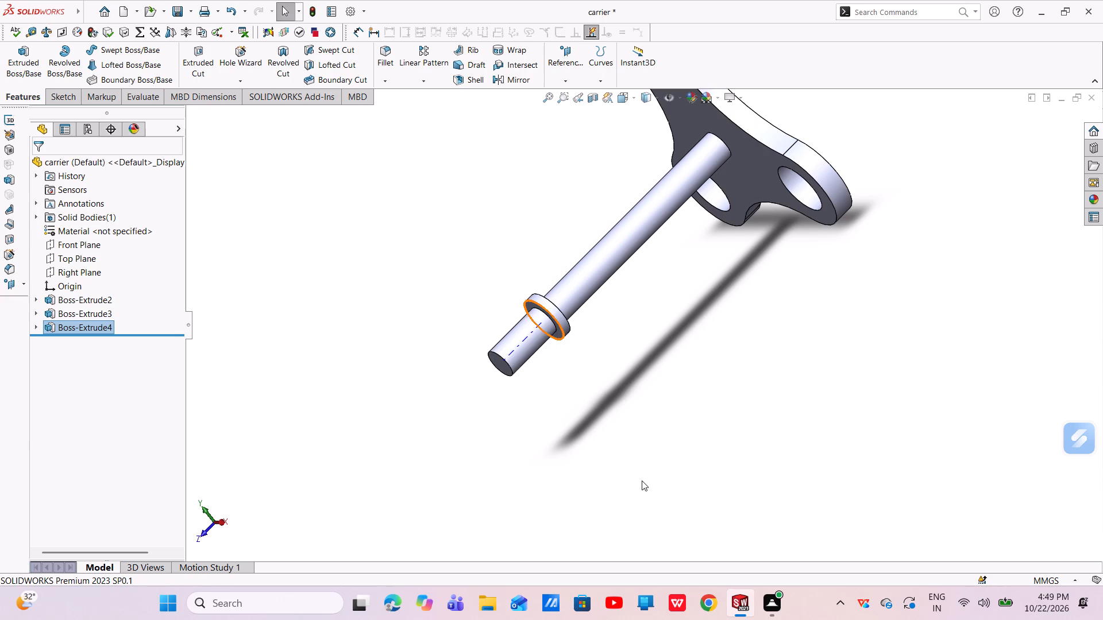
pyautogui.scroll(-2, 614, 376)
pyautogui.scroll(4, 620, 380)
pyautogui.moveTo(620, 380); pyautogui.dragTo(664, 339, button='middle')
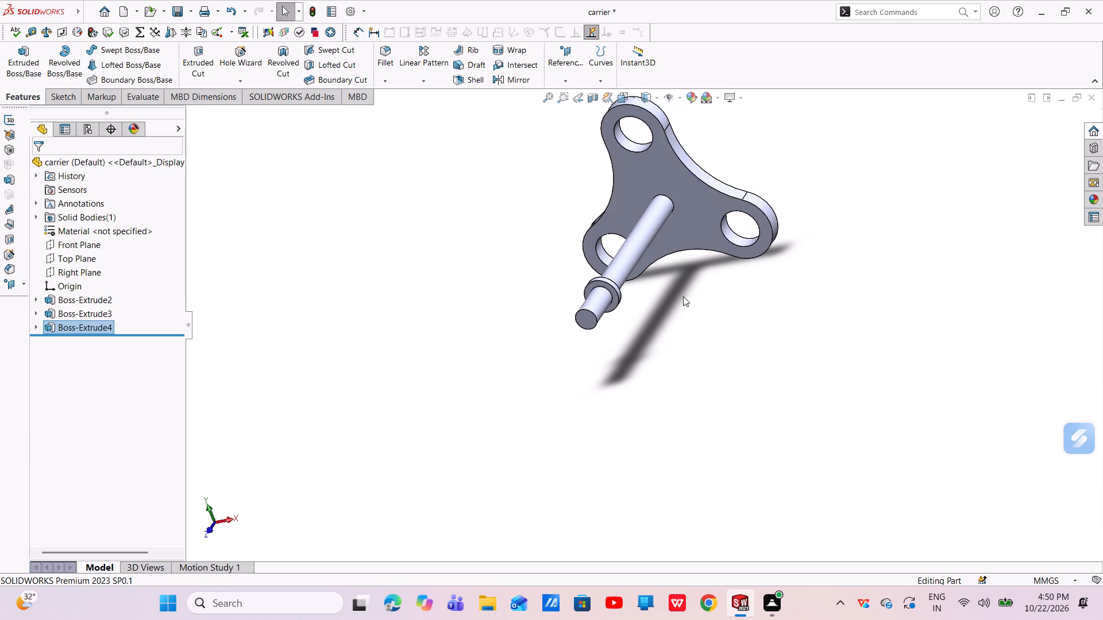
pyautogui.moveTo(673, 306); pyautogui.dragTo(697, 274, button='middle')
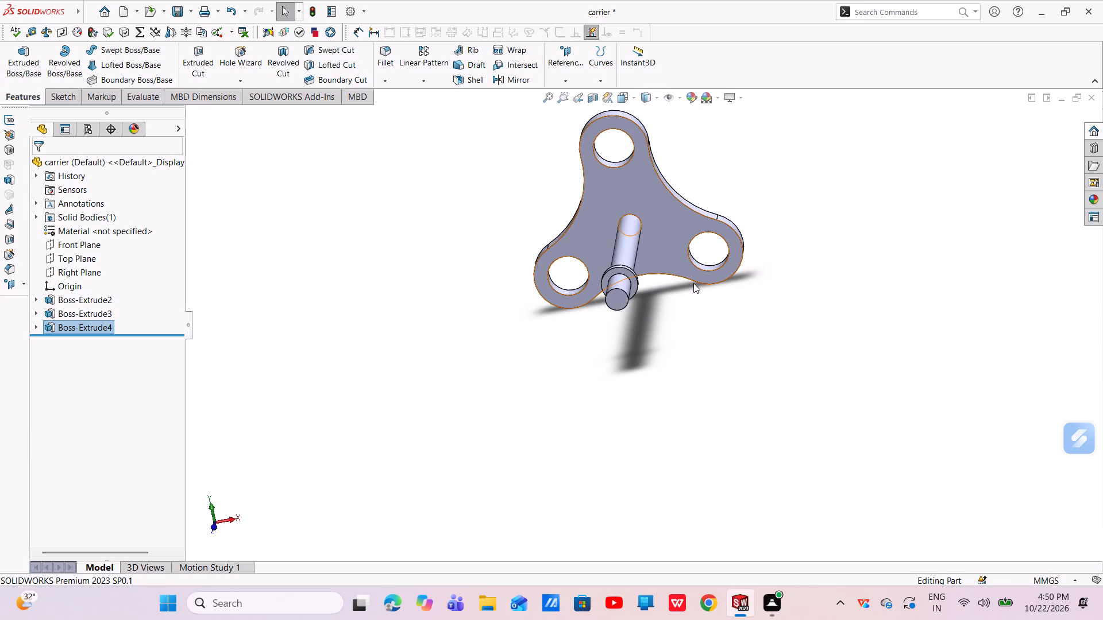
pyautogui.click(638, 96)
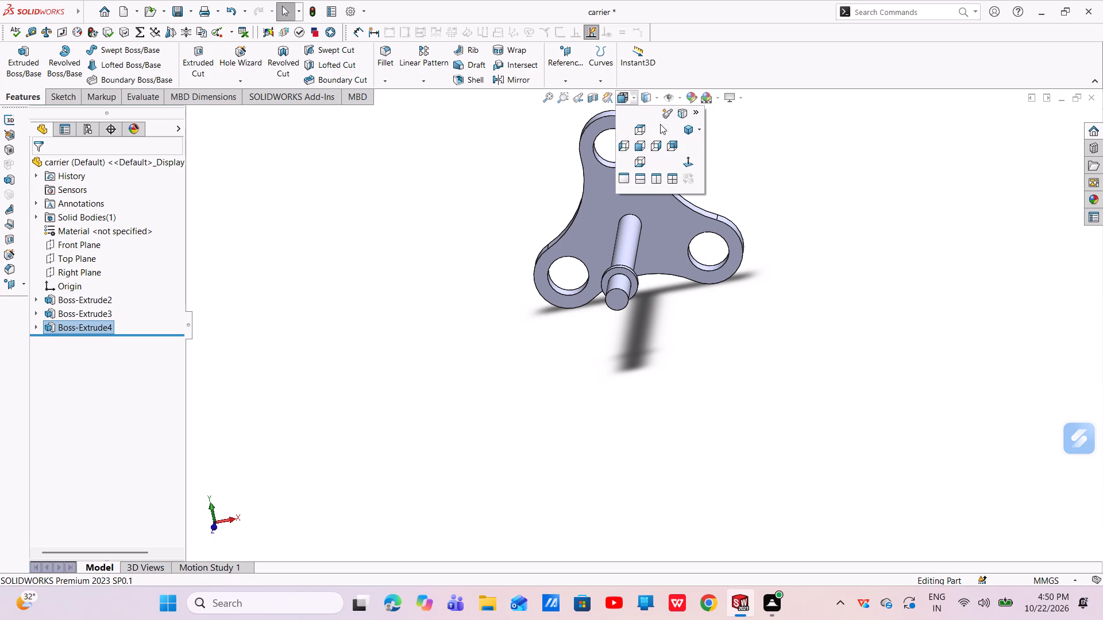
pyautogui.click(683, 132)
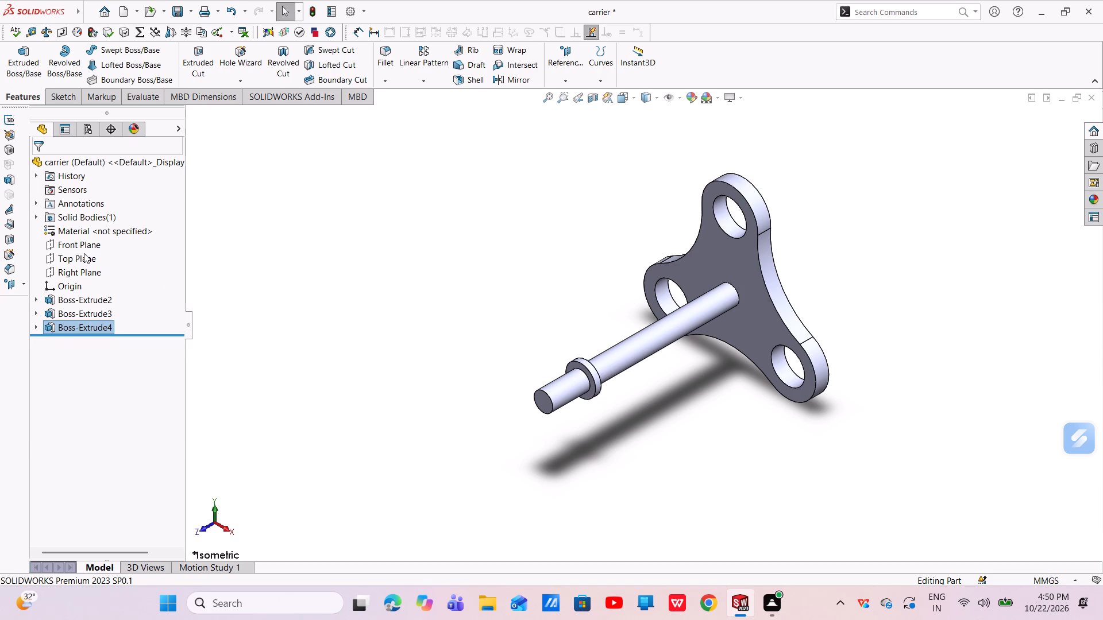
# Sketch on the Right Plane a centerpoint straight slot on the shaft axis near its free end, about 4.87 mm between centres and 1.89 mm wide.
pyautogui.click(94, 273)
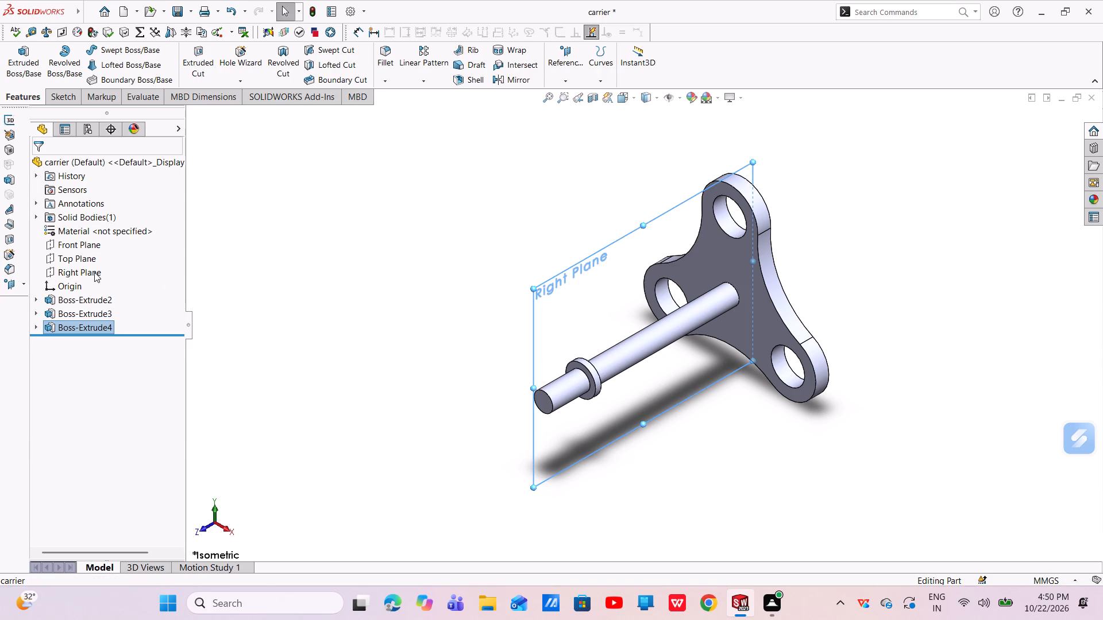
pyautogui.click(102, 263)
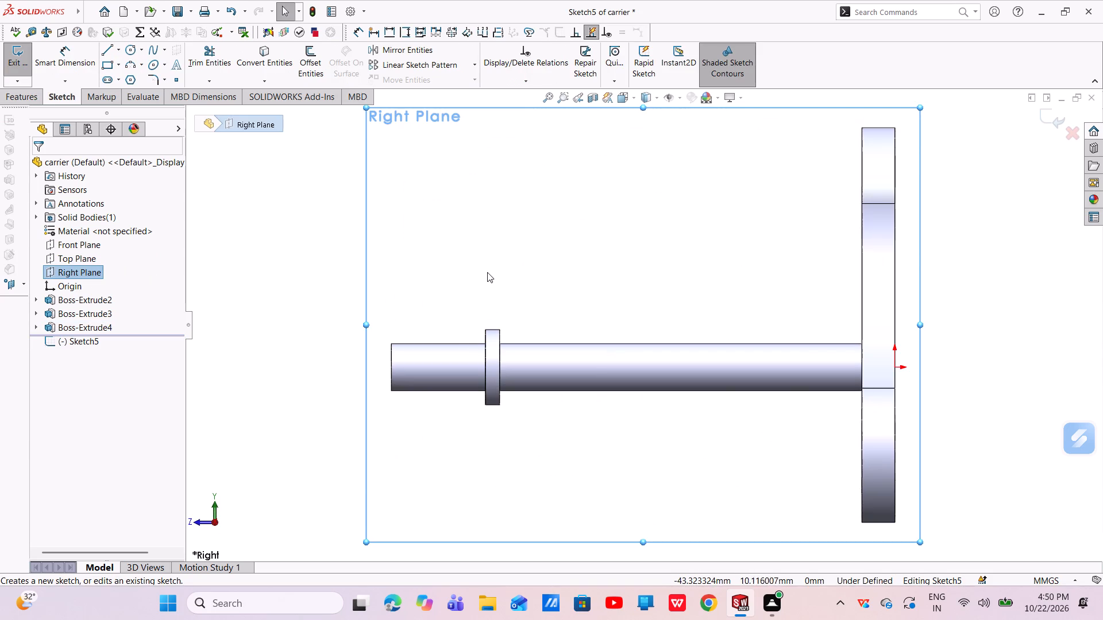
pyautogui.click(118, 82)
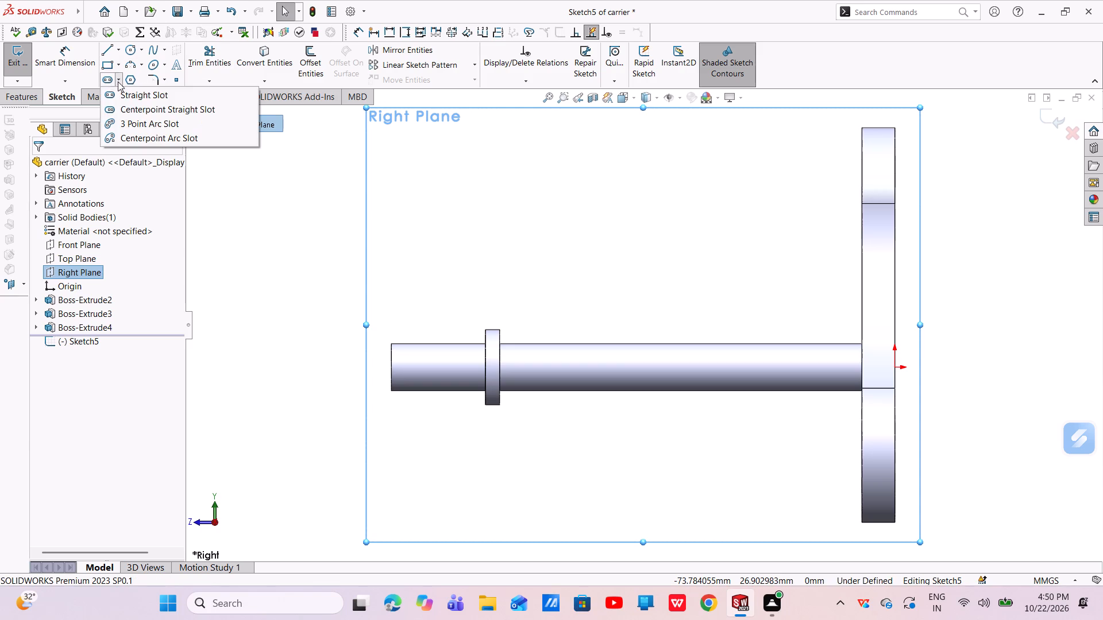
pyautogui.click(139, 96)
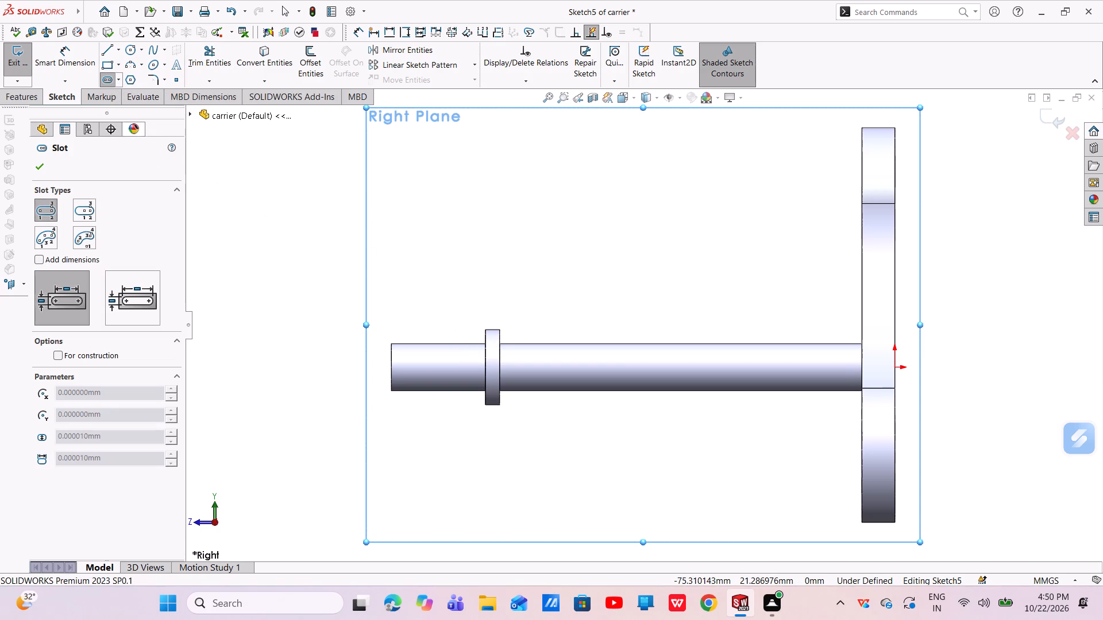
pyautogui.click(118, 80)
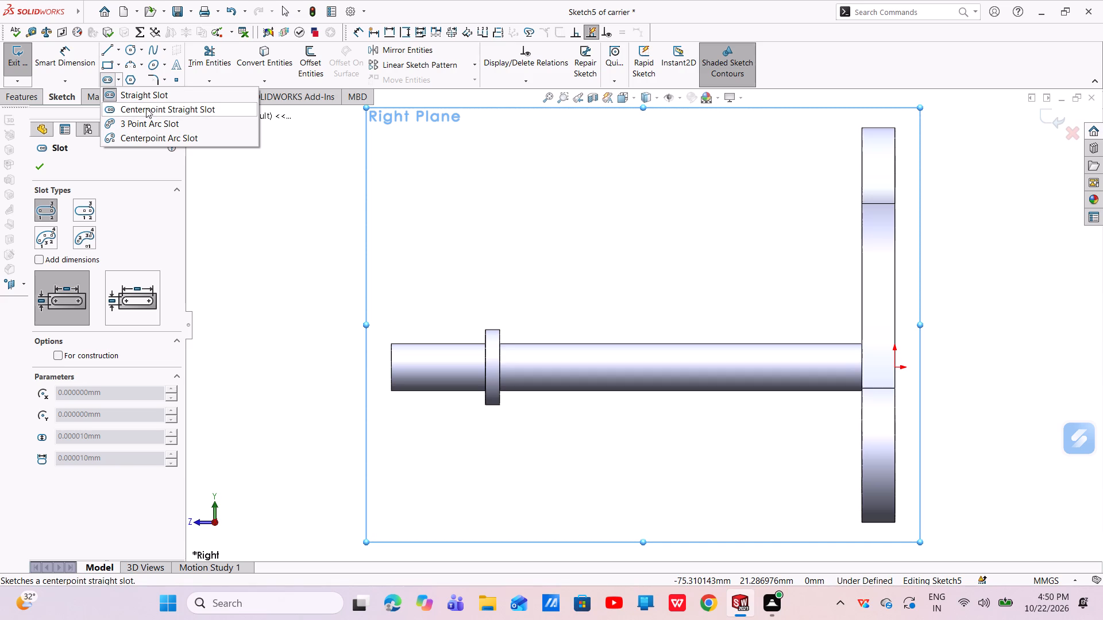
pyautogui.click(149, 110)
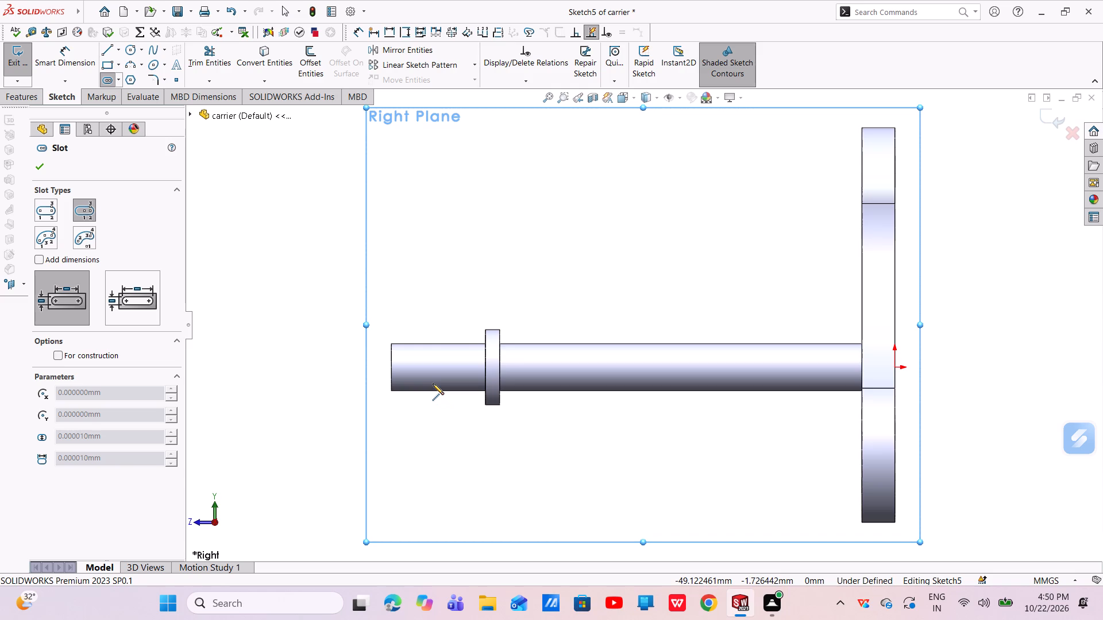
pyautogui.scroll(-4, 450, 364)
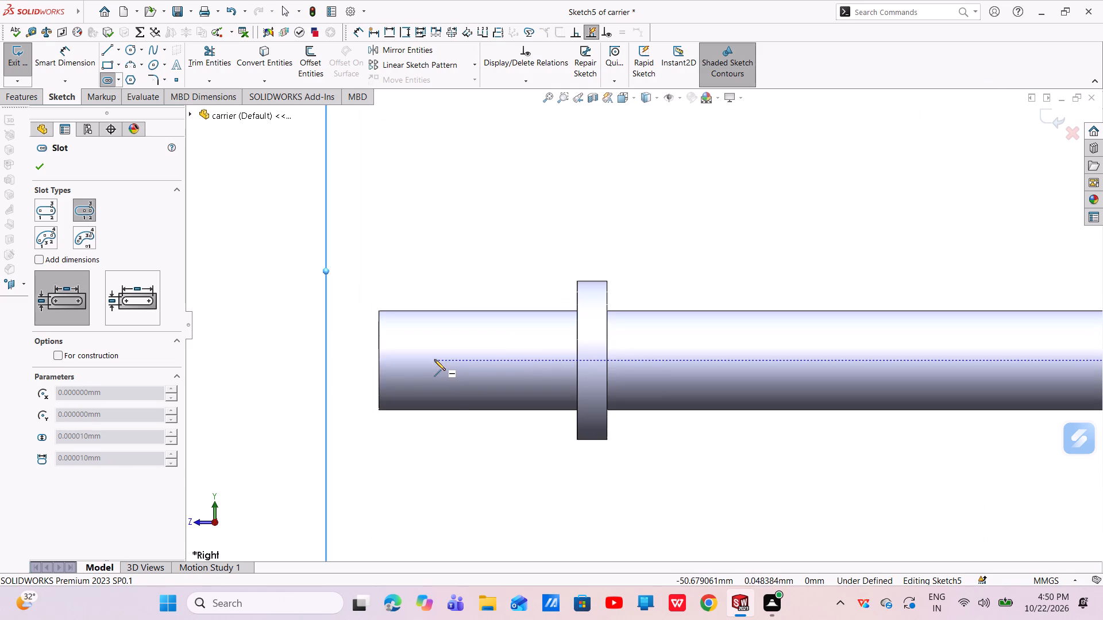
pyautogui.moveTo(434, 359); pyautogui.dragTo(483, 358)
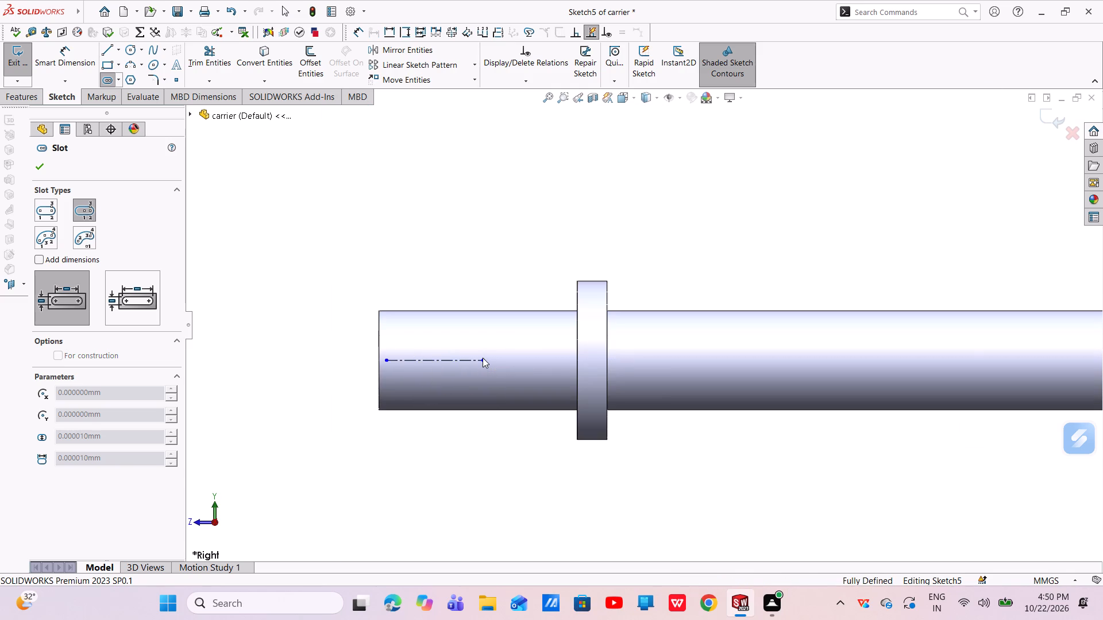
pyautogui.rightClick(483, 358)
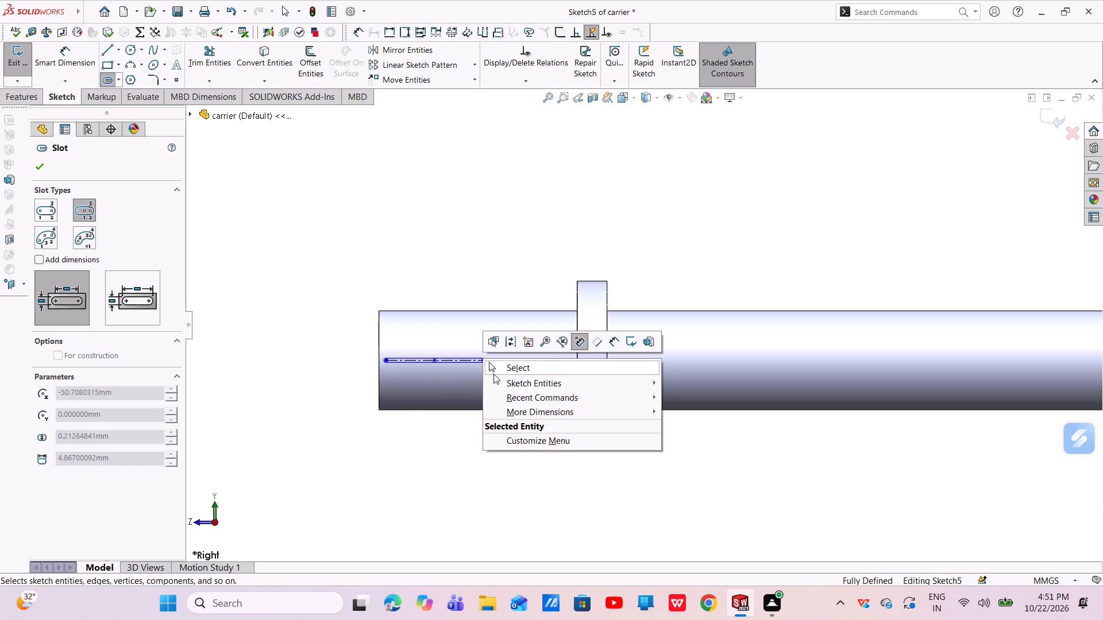
pyautogui.press('Escape')
pyautogui.click(477, 342)
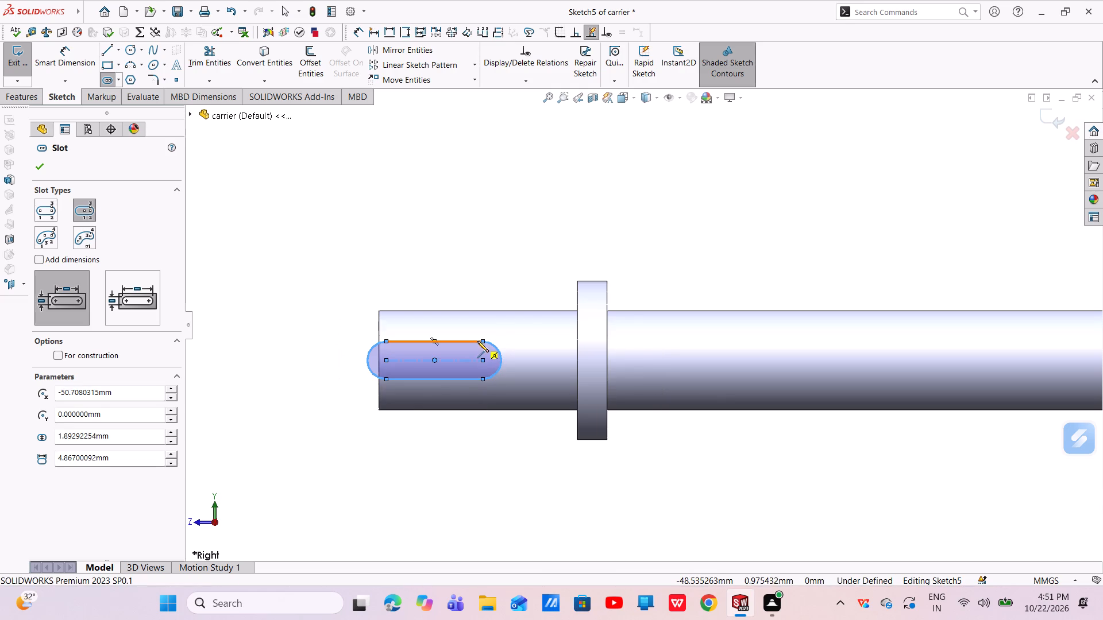
pyautogui.rightClick(477, 341)
pyautogui.click(492, 349)
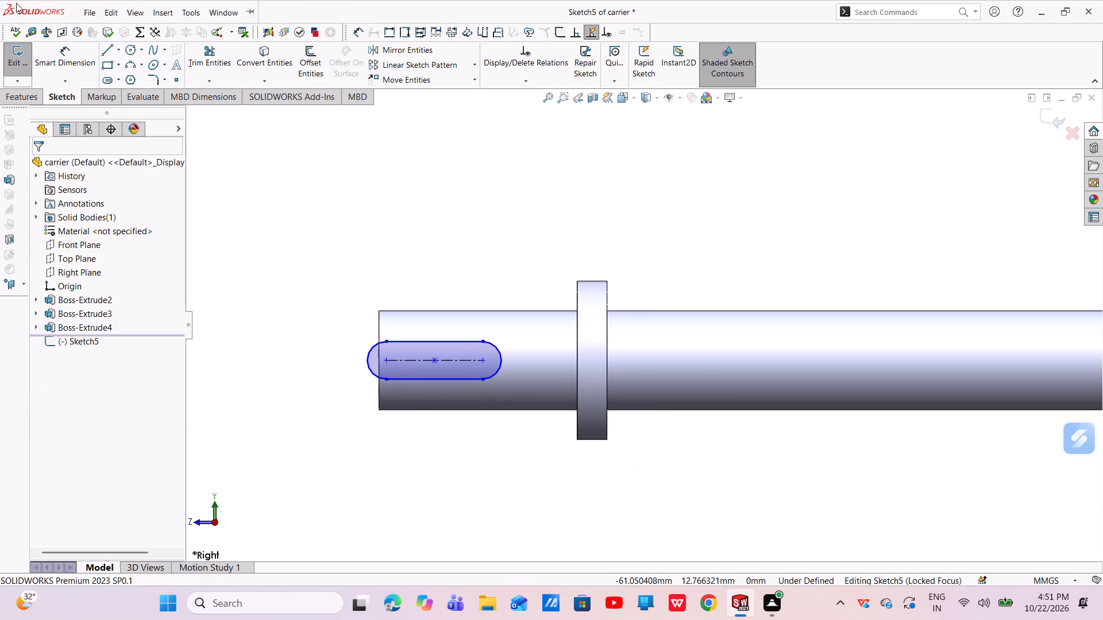
# Dimension the slot's straight upper edge to set its centre-to-centre length to 5 mm.
pyautogui.click(69, 64)
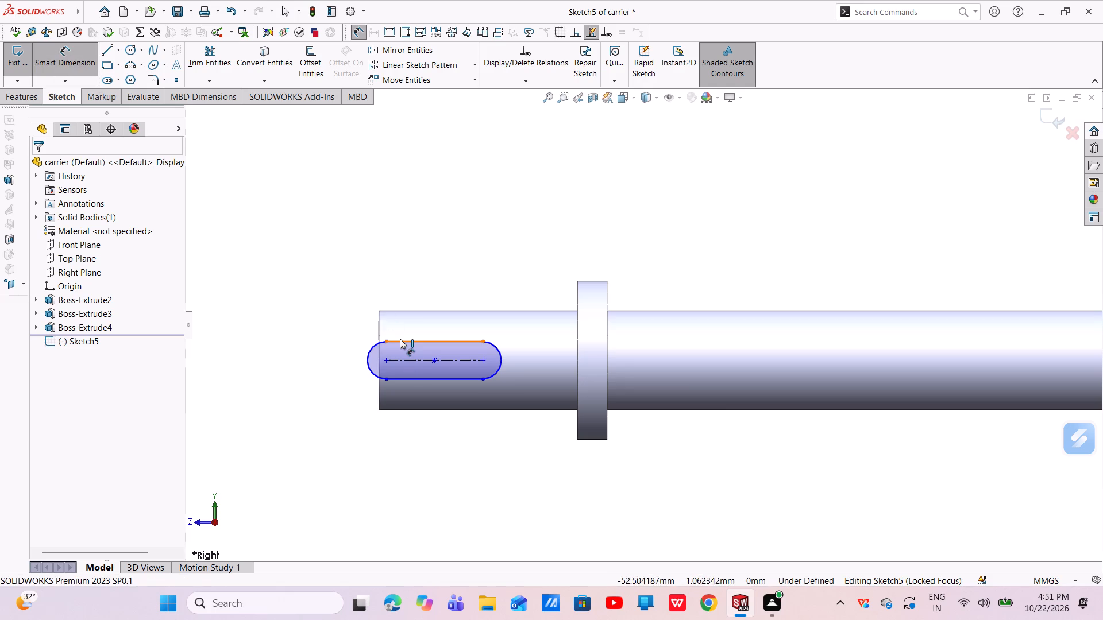
pyautogui.click(404, 339)
pyautogui.click(413, 297)
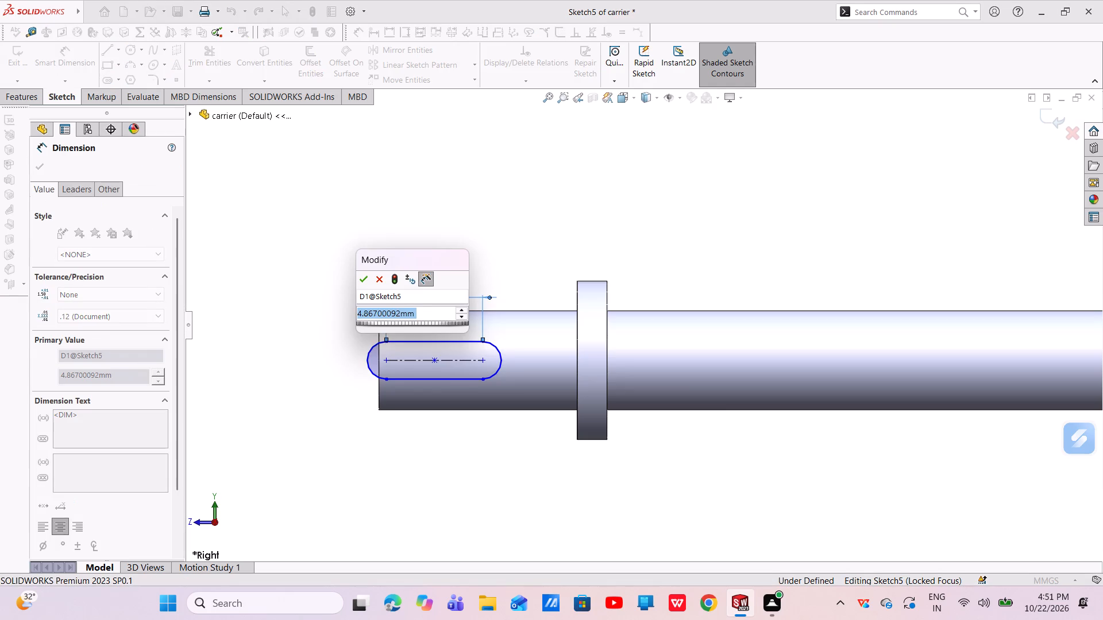
pyautogui.press('BackSpace')
pyautogui.press('5')
pyautogui.press('Return')
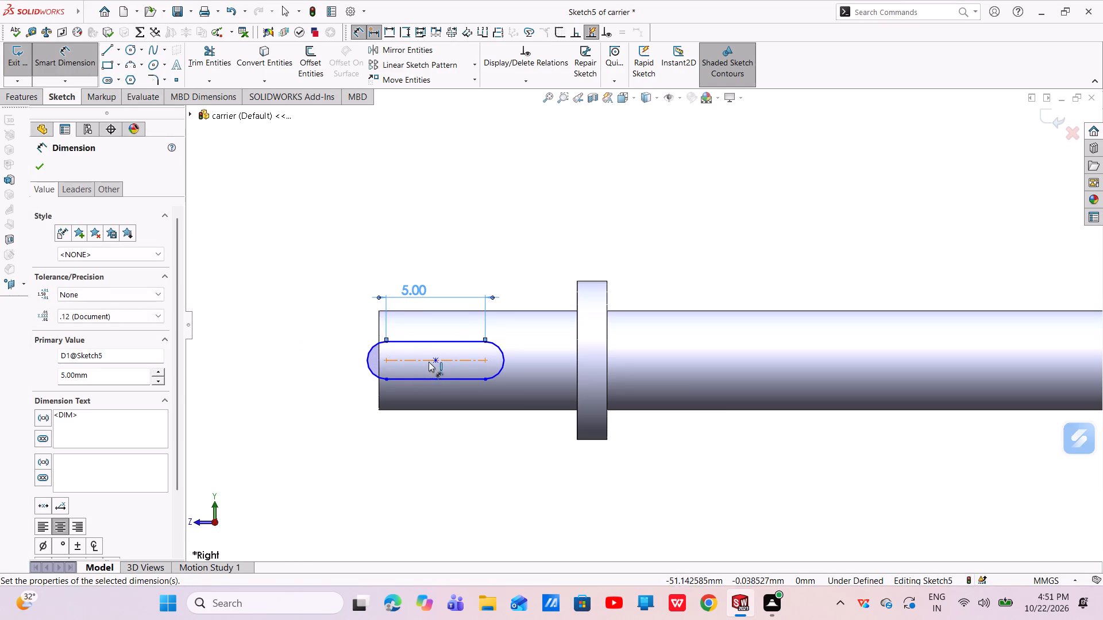
# Dimension the slot's centre point 5 mm from the free end face of the shaft.
pyautogui.click(436, 362)
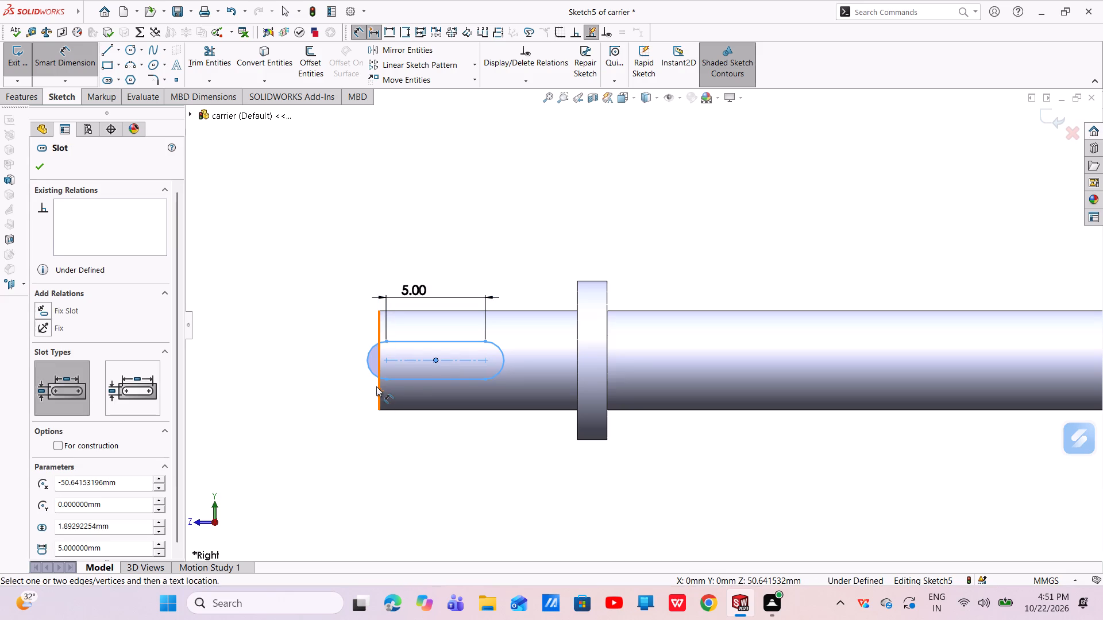
pyautogui.click(377, 385)
pyautogui.click(381, 251)
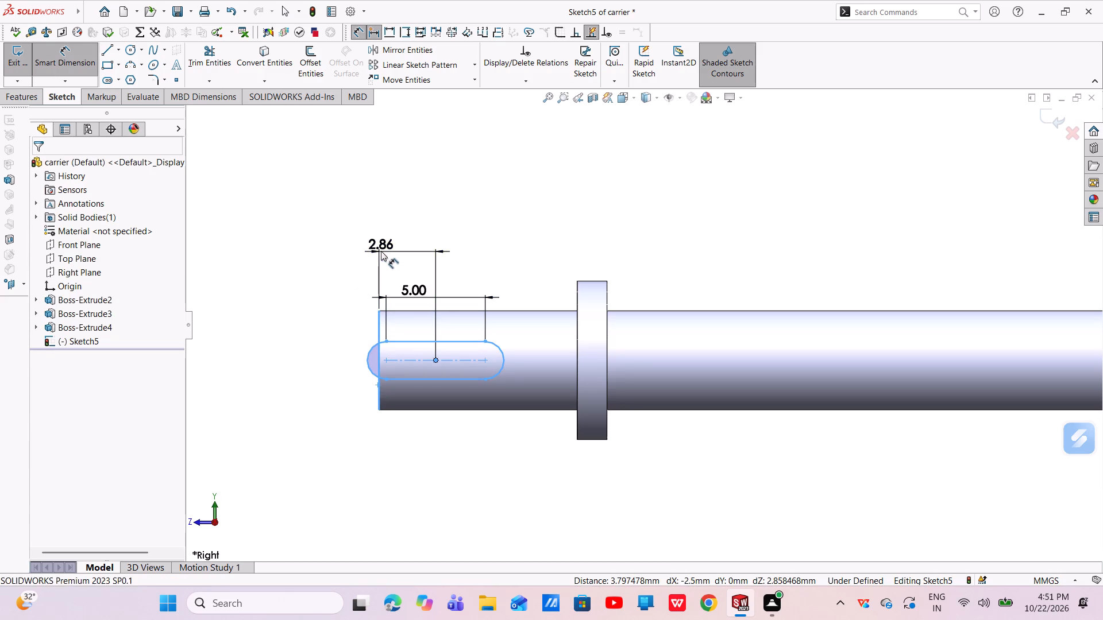
pyautogui.press('BackSpace')
pyautogui.press('5')
pyautogui.press('Return')
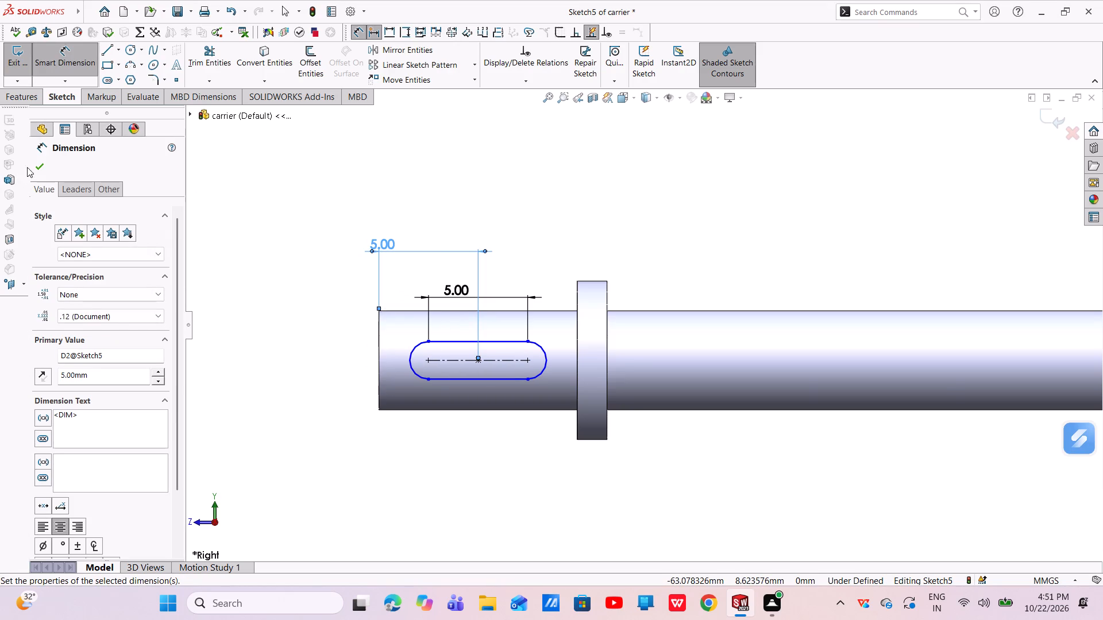
pyautogui.click(35, 163)
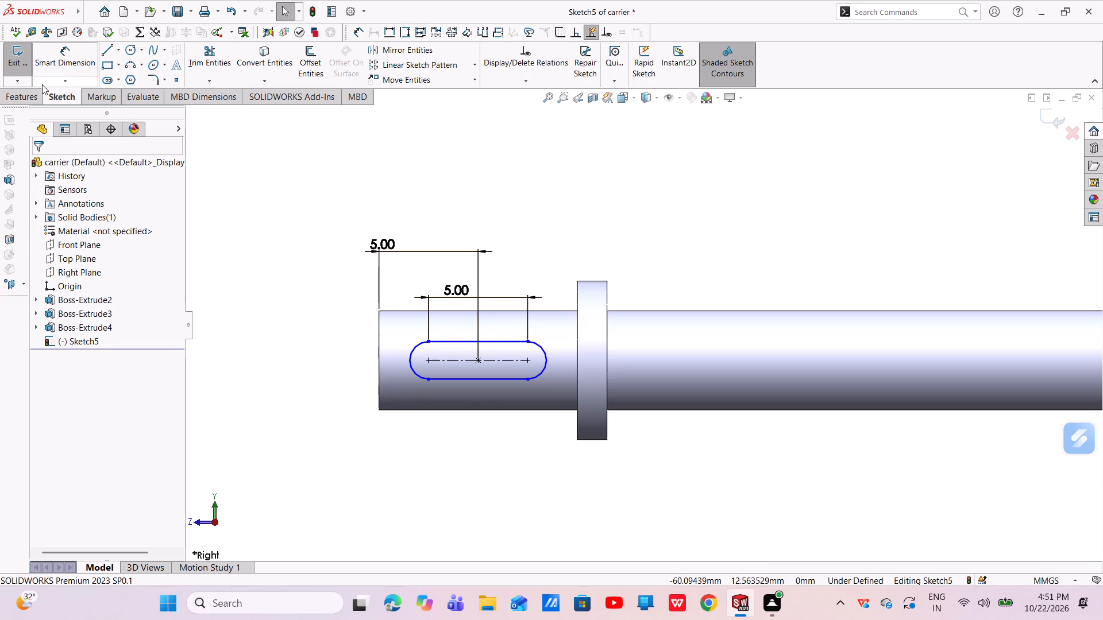
# Dimension the slot's width between its two straight edges as 1.5 mm.
pyautogui.click(75, 57)
pyautogui.click(457, 339)
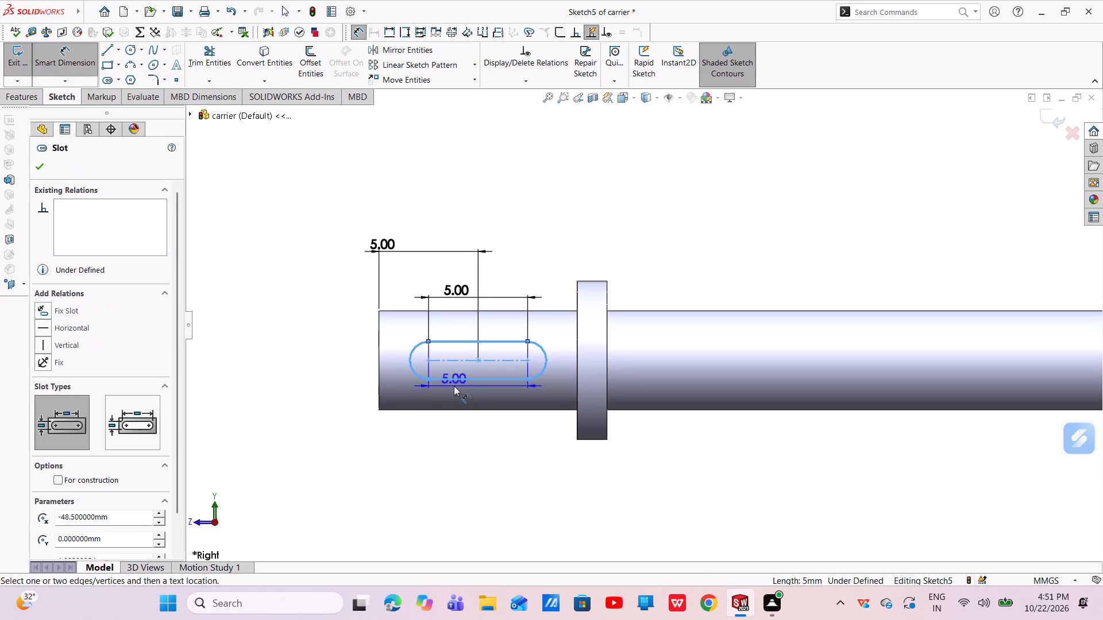
pyautogui.click(454, 379)
pyautogui.click(341, 354)
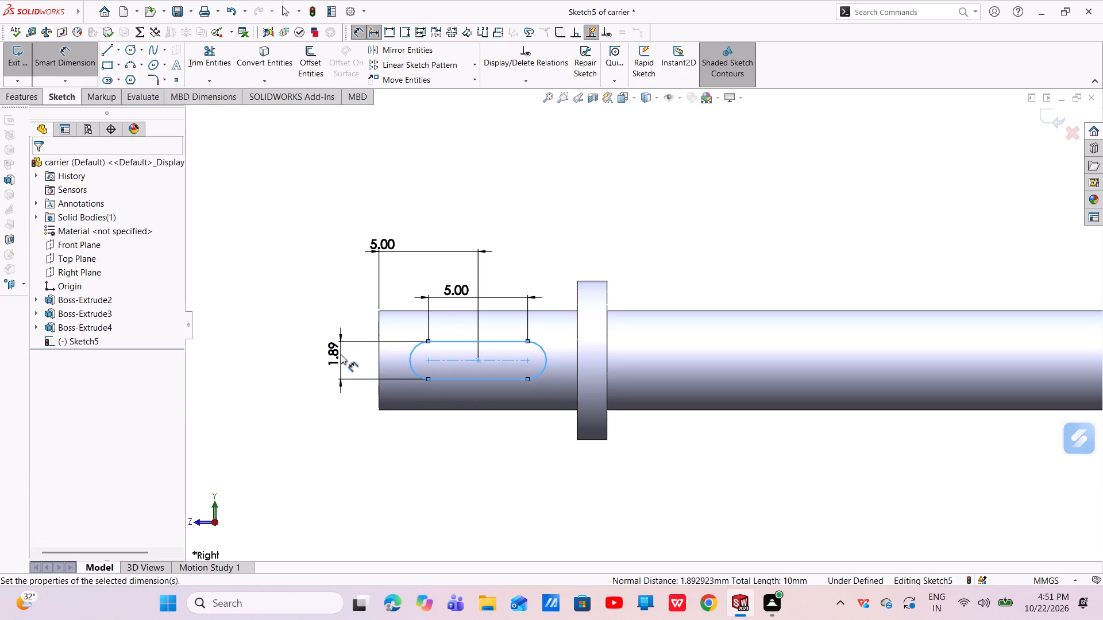
pyautogui.press('BackSpace')
pyautogui.write('1.5')
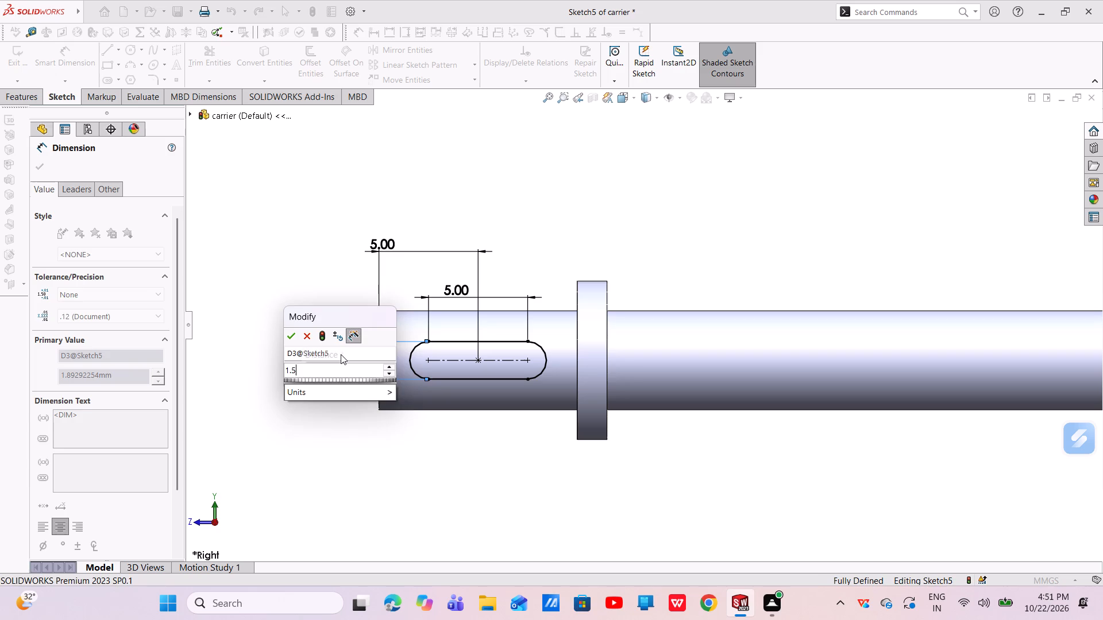
pyautogui.press('Return')
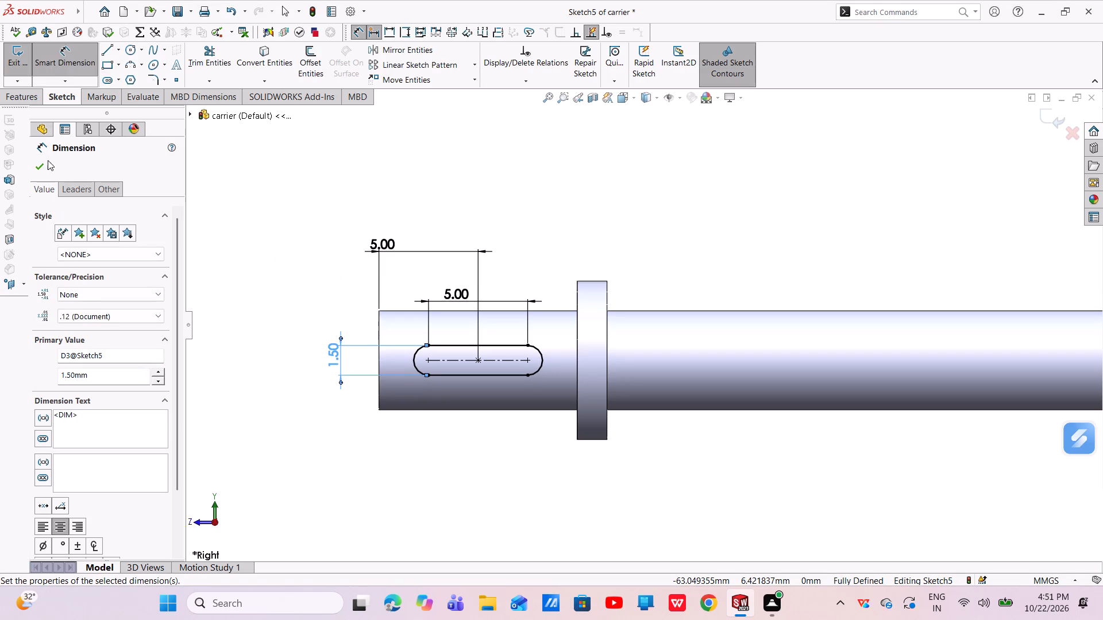
pyautogui.click(47, 165)
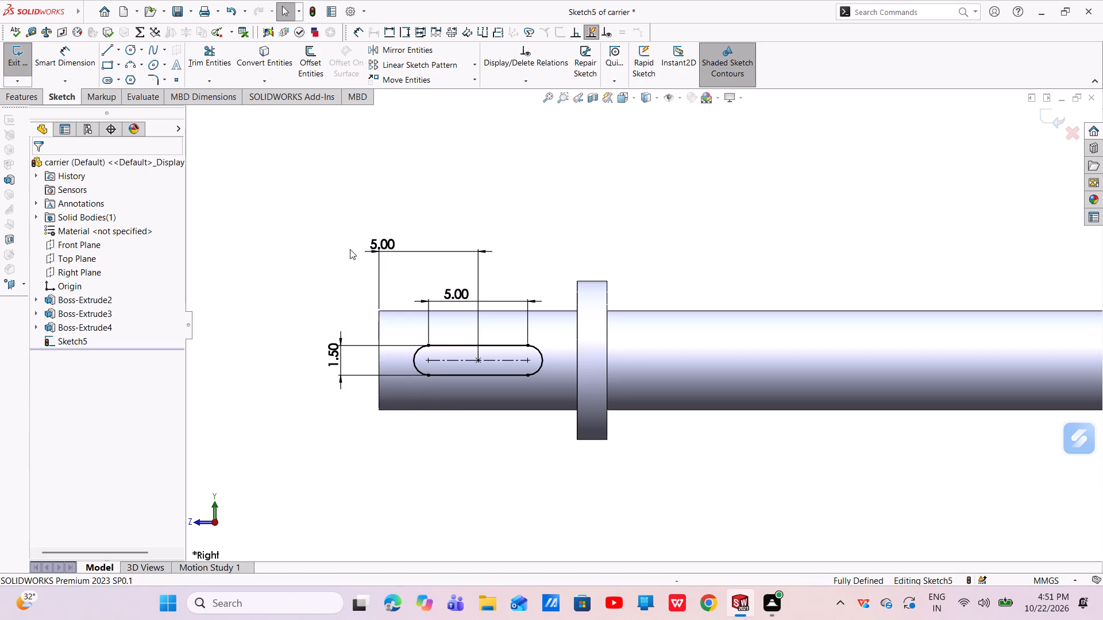
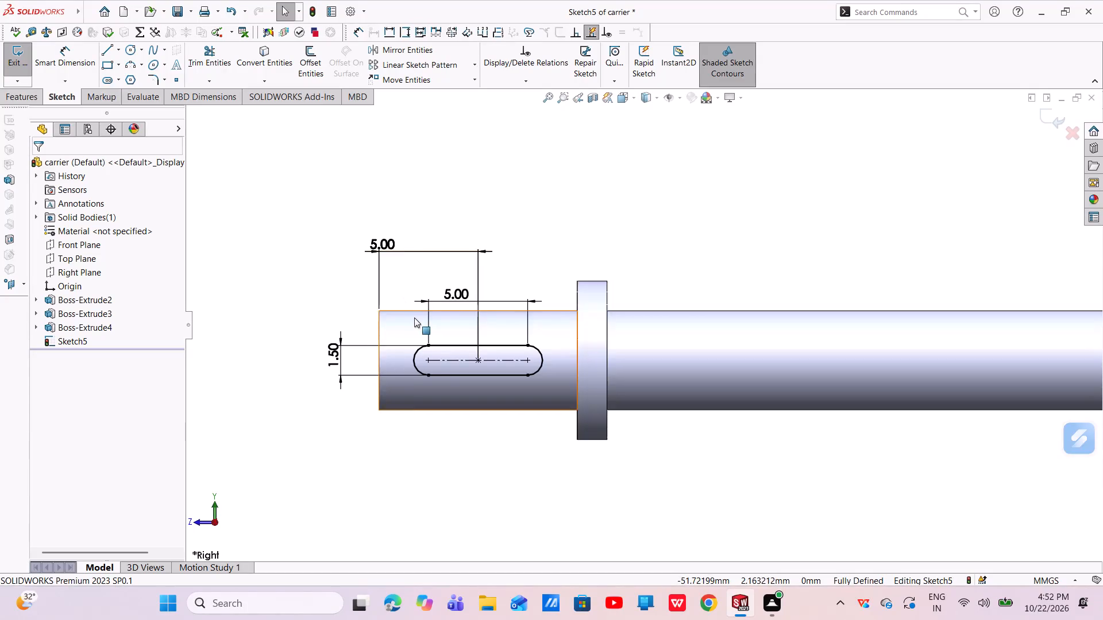
# Start an extruded cut from the slot sketch, beginning at an offset of 5 mm from the sketch plane.
pyautogui.scroll(1, 414, 317)
pyautogui.moveTo(420, 350); pyautogui.dragTo(475, 424, button='middle')
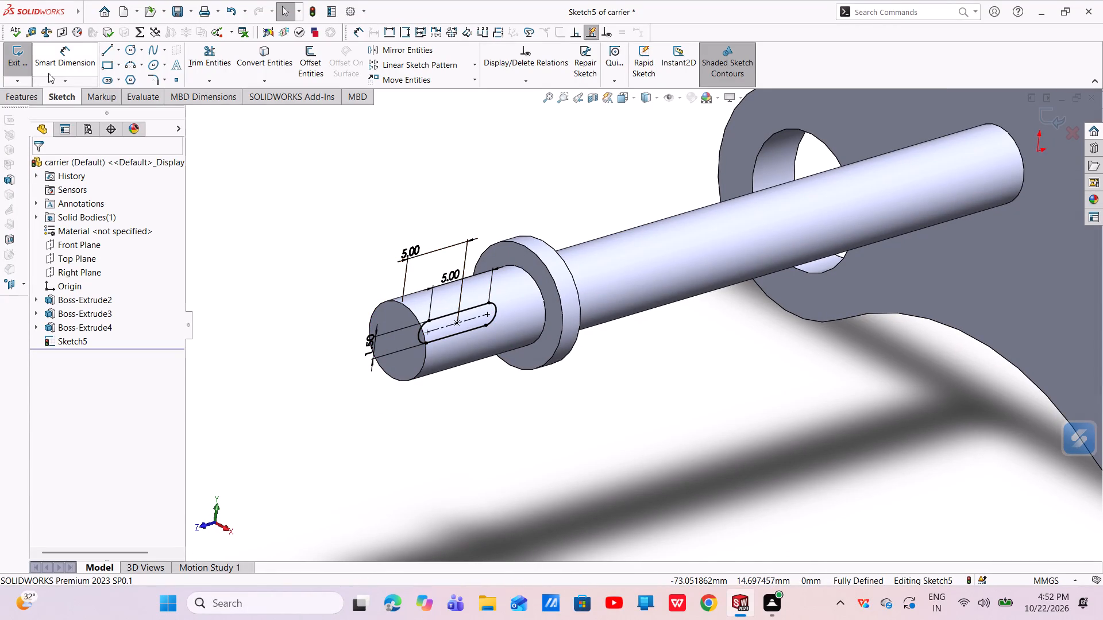
pyautogui.click(24, 94)
pyautogui.click(191, 60)
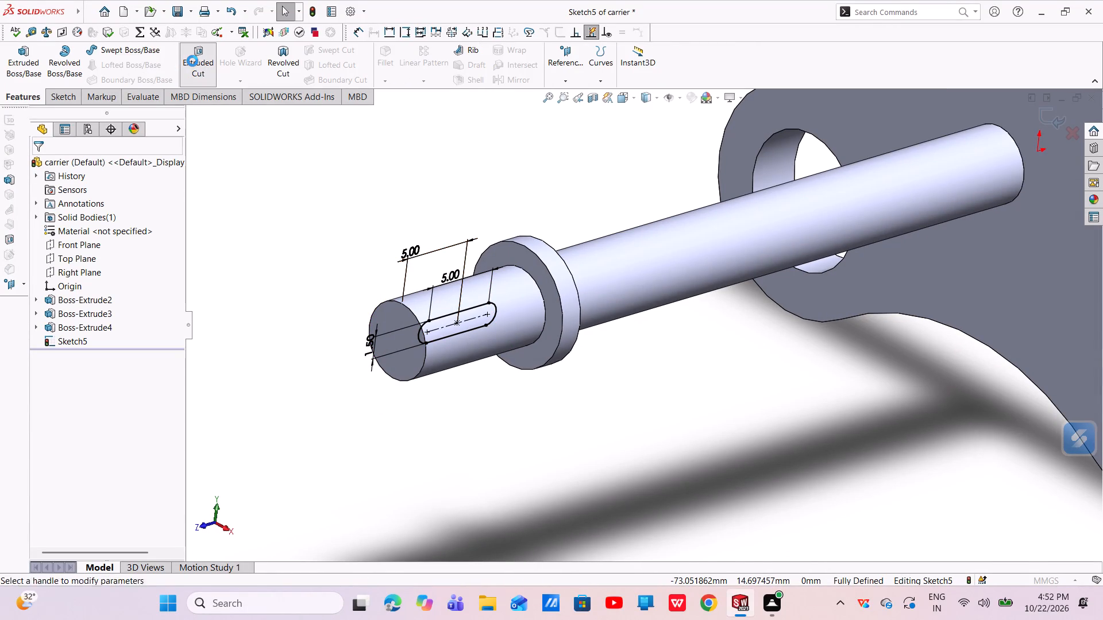
pyautogui.click(151, 208)
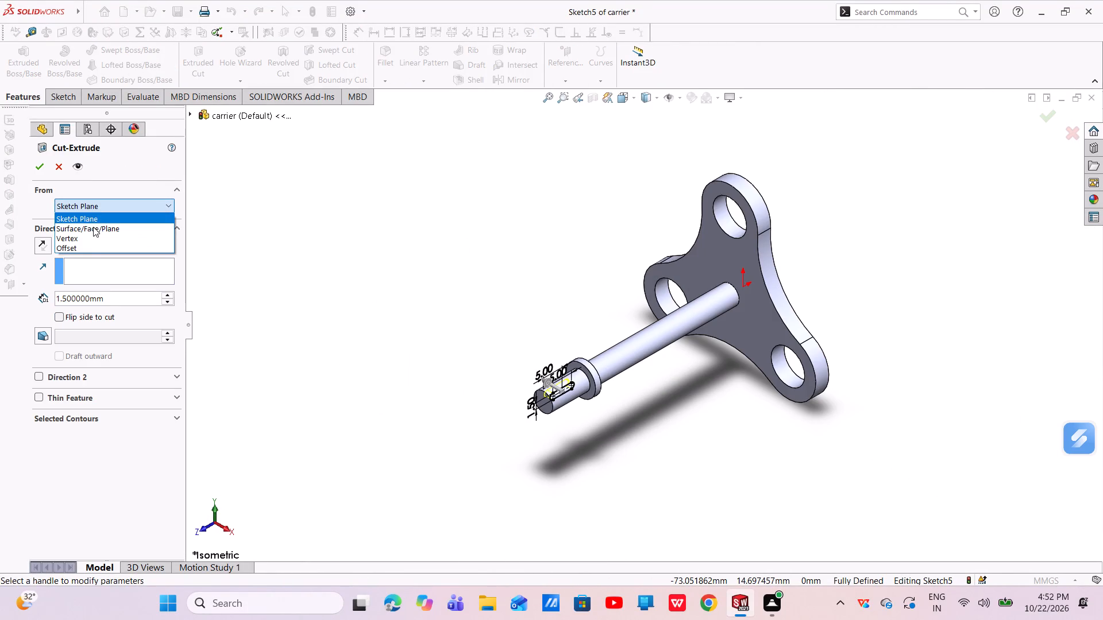
pyautogui.click(85, 247)
pyautogui.moveTo(118, 227); pyautogui.dragTo(14, 247)
pyautogui.press('BackSpace')
pyautogui.press('5')
pyautogui.press('Return')
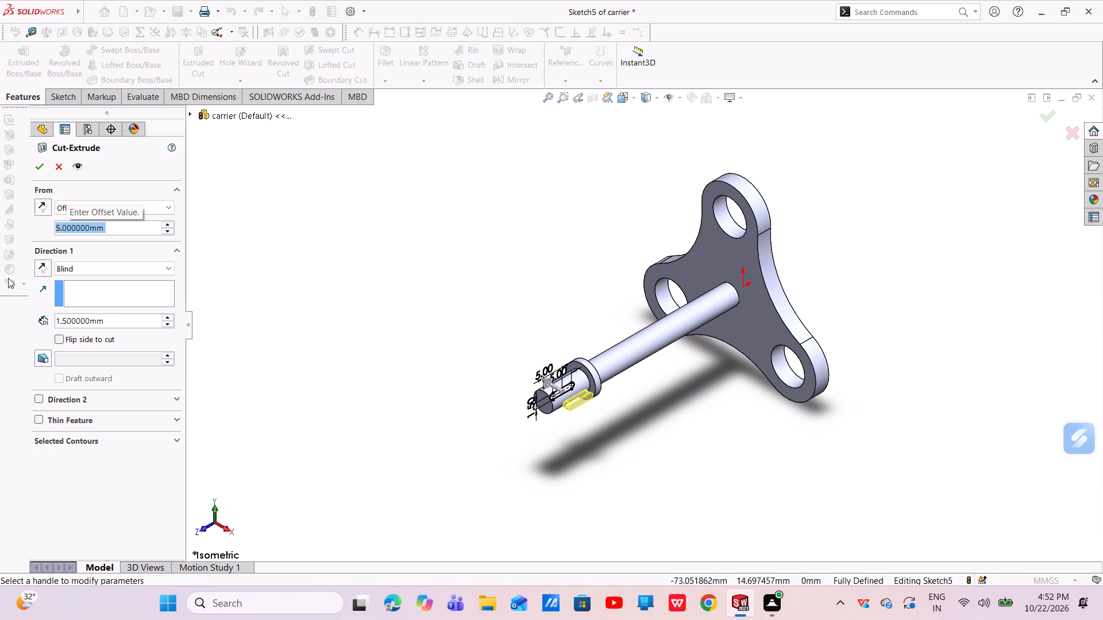
# End the slot cut by Offset From Surface, 0.5 mm from the shaft end's cylindrical face with the offset reversed.
pyautogui.click(95, 270)
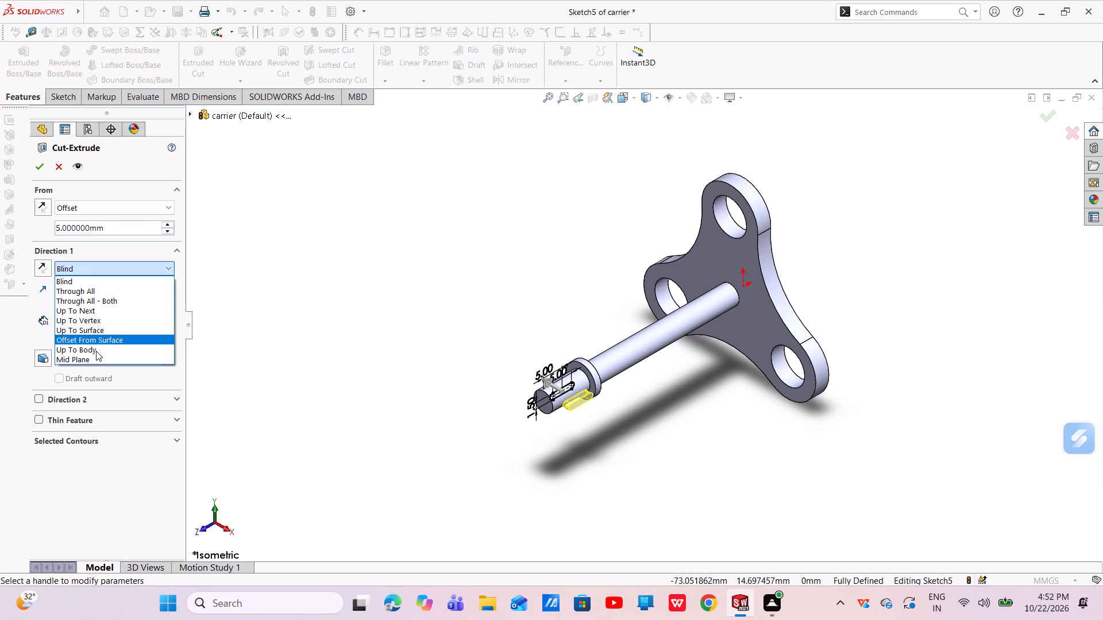
pyautogui.click(96, 342)
pyautogui.scroll(-7, 583, 377)
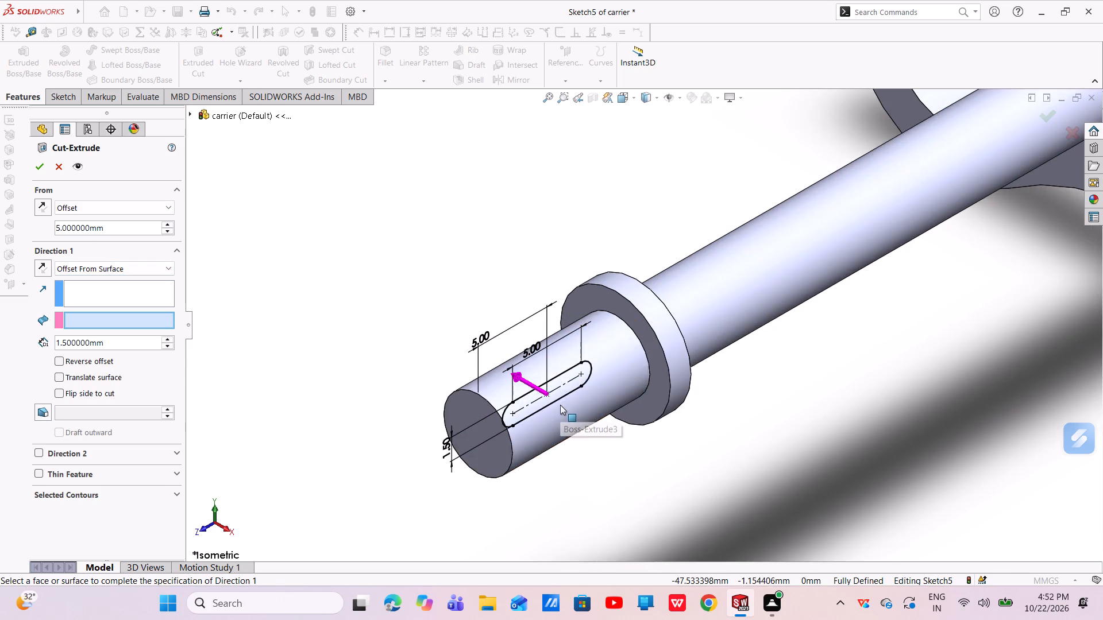
pyautogui.scroll(-3, 560, 405)
pyautogui.moveTo(560, 405); pyautogui.dragTo(593, 430, button='middle')
pyautogui.scroll(3, 564, 412)
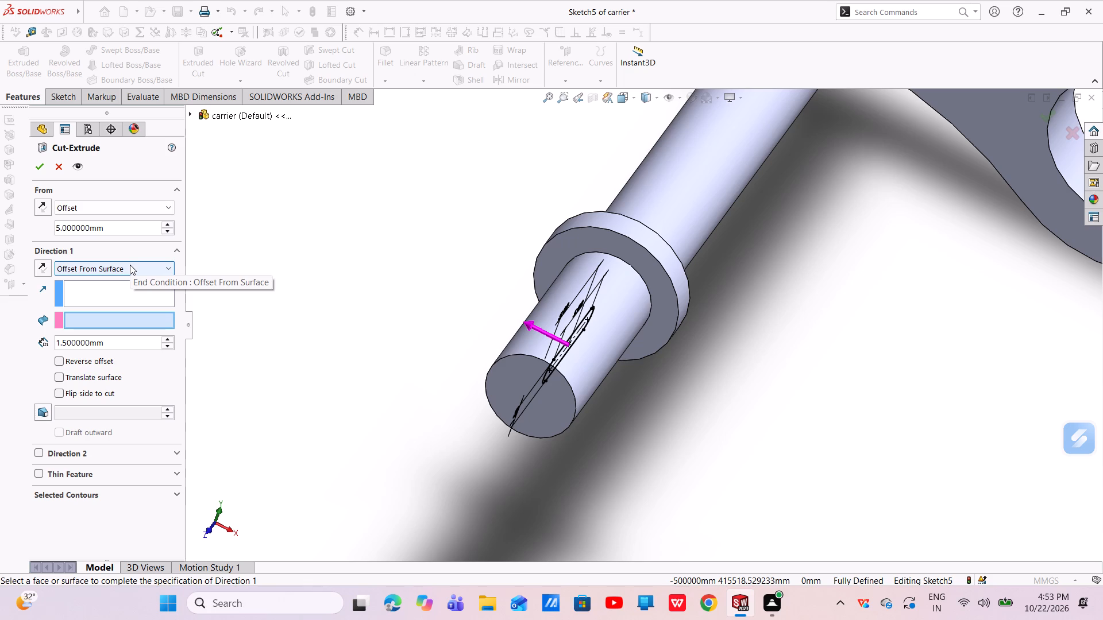
pyautogui.click(589, 367)
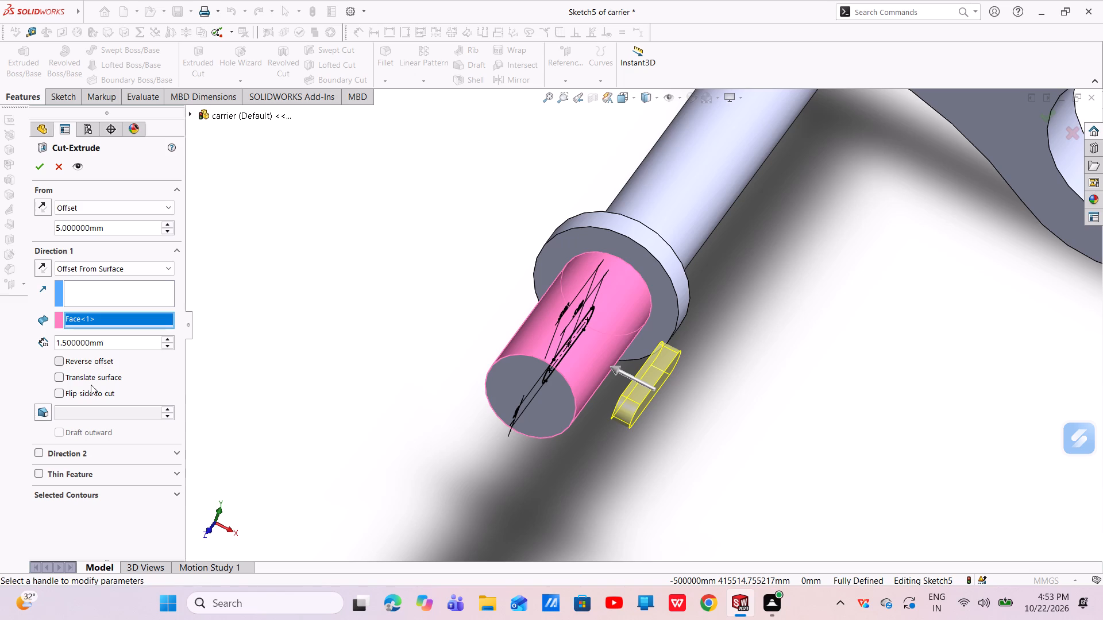
pyautogui.click(59, 359)
pyautogui.scroll(-2, 547, 417)
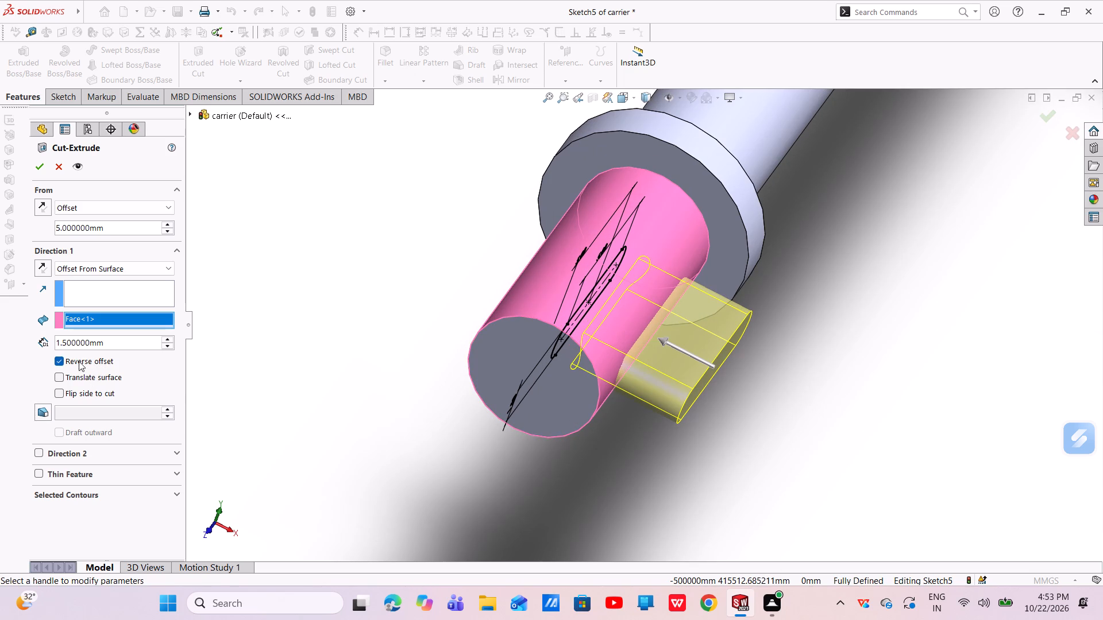
pyautogui.moveTo(111, 345); pyautogui.dragTo(35, 355)
pyautogui.press('BackSpace')
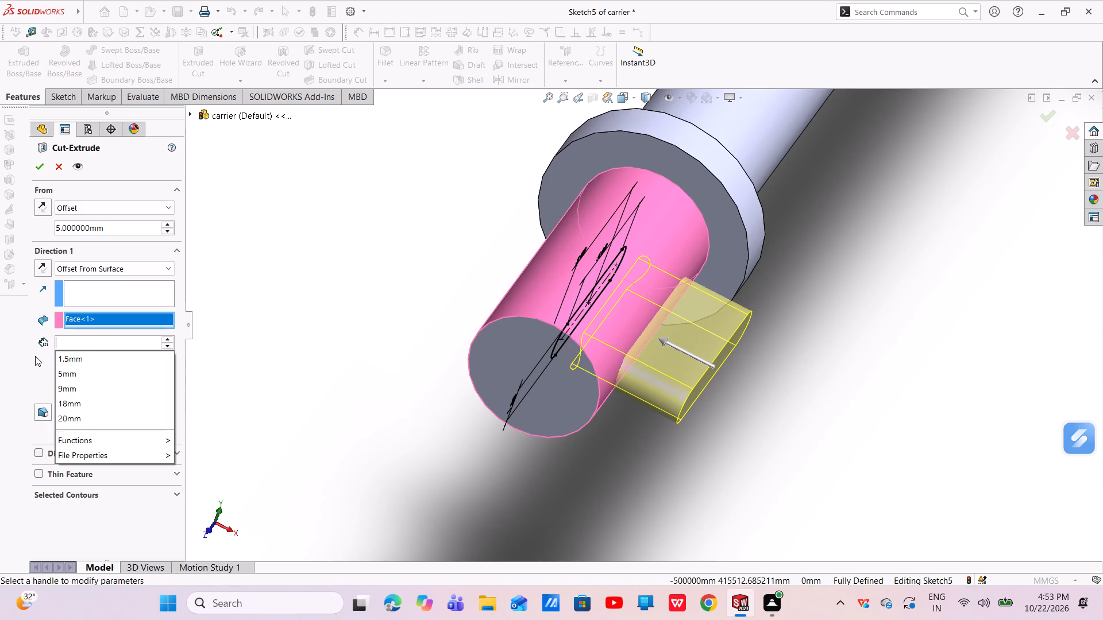
pyautogui.write('0.5')
pyautogui.press('Return')
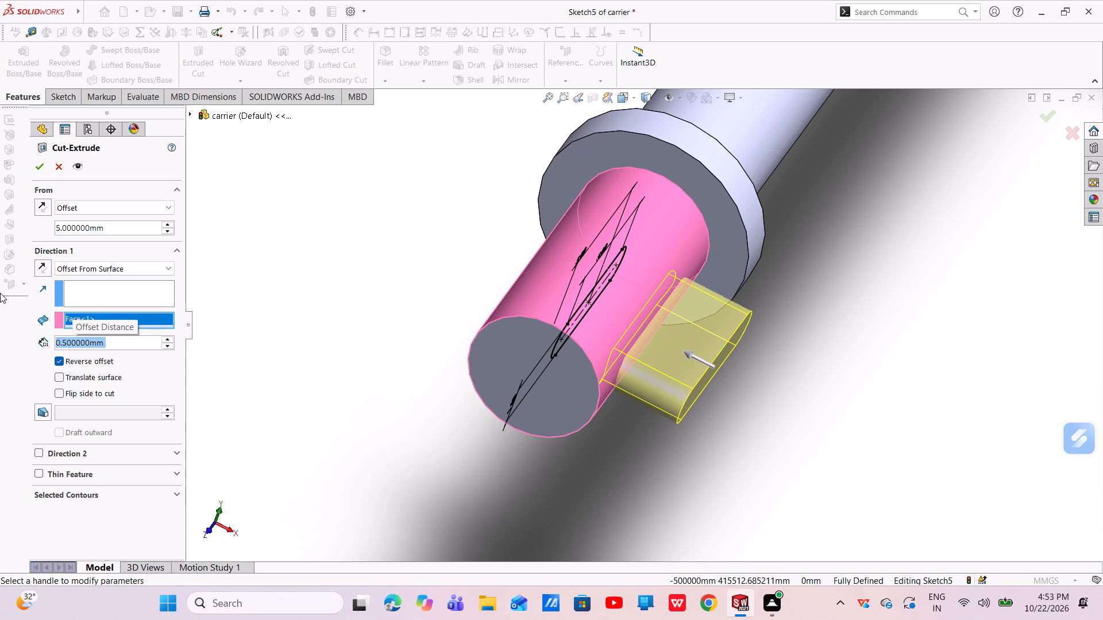
pyautogui.click(40, 168)
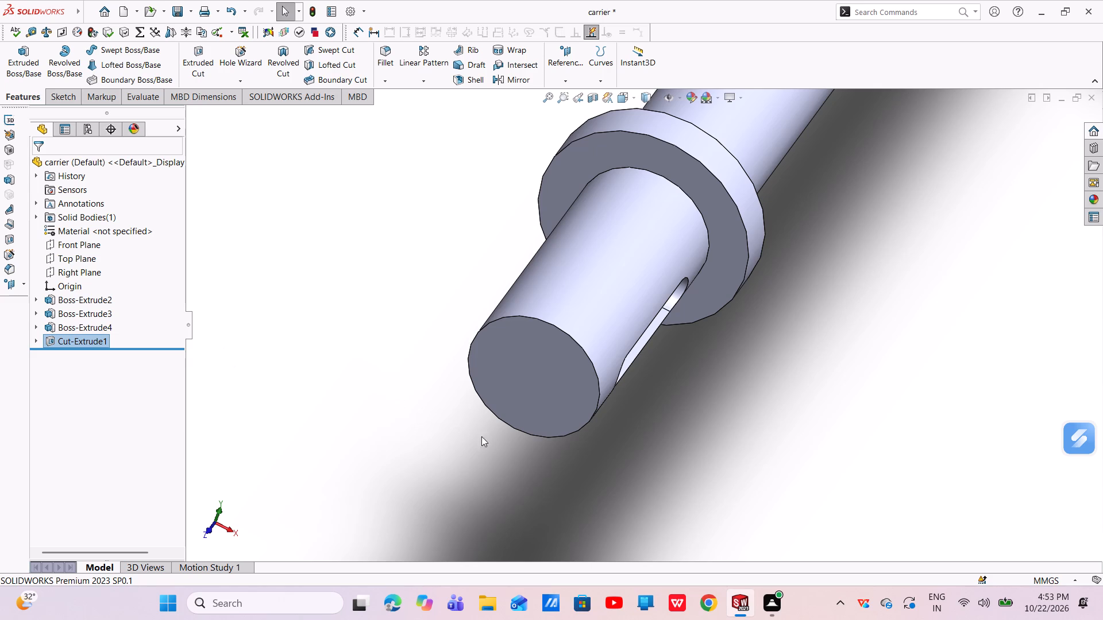
# Examine the slot cut near the shaft's free end from several angles.
pyautogui.scroll(-4, 492, 407)
pyautogui.scroll(5, 580, 418)
pyautogui.moveTo(592, 401); pyautogui.dragTo(510, 366, button='middle')
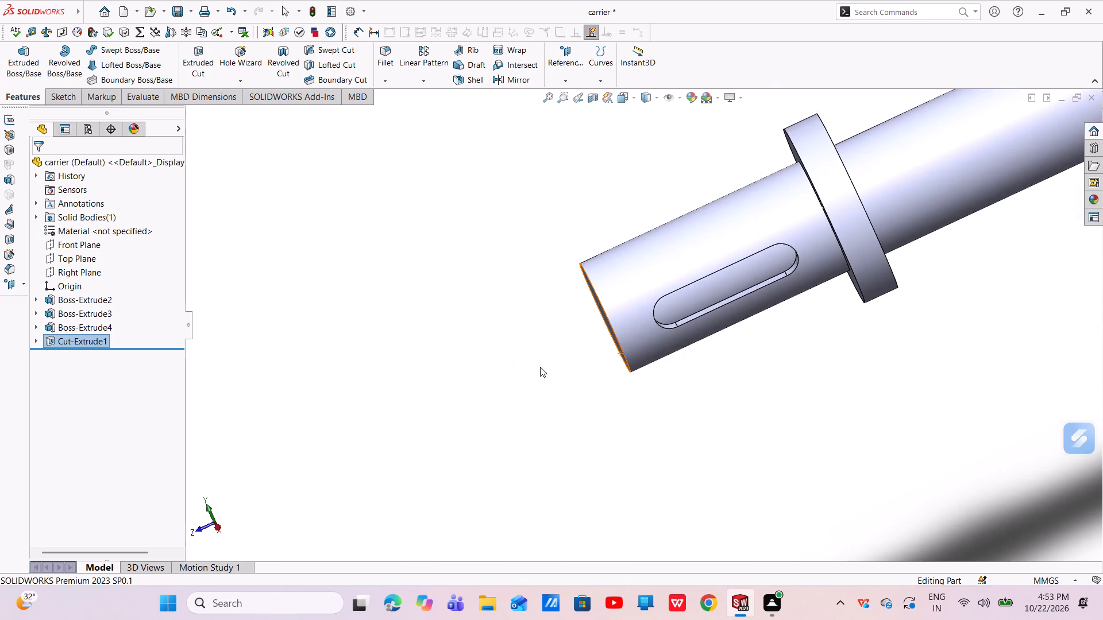
pyautogui.scroll(-3, 714, 283)
pyautogui.scroll(4, 713, 283)
pyautogui.moveTo(700, 305); pyautogui.dragTo(731, 294, button='middle')
pyautogui.scroll(1, 700, 305)
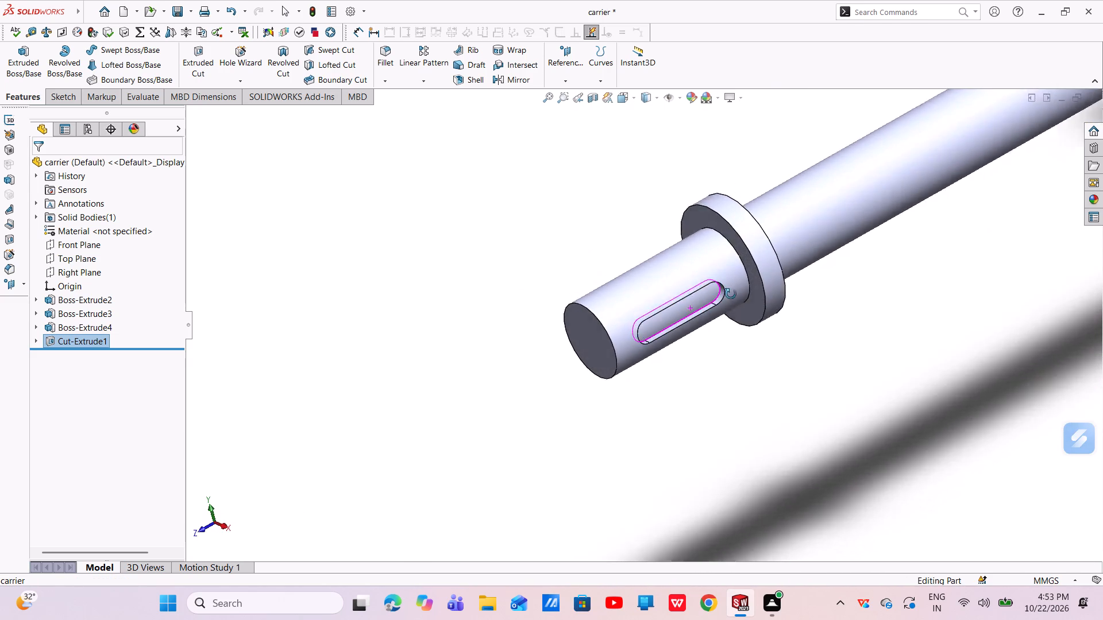
pyautogui.moveTo(731, 294); pyautogui.dragTo(735, 327, button='middle')
pyautogui.scroll(-5, 702, 302)
pyautogui.moveTo(699, 312); pyautogui.dragTo(714, 318, button='middle')
pyautogui.scroll(1, 699, 311)
pyautogui.scroll(-2, 714, 318)
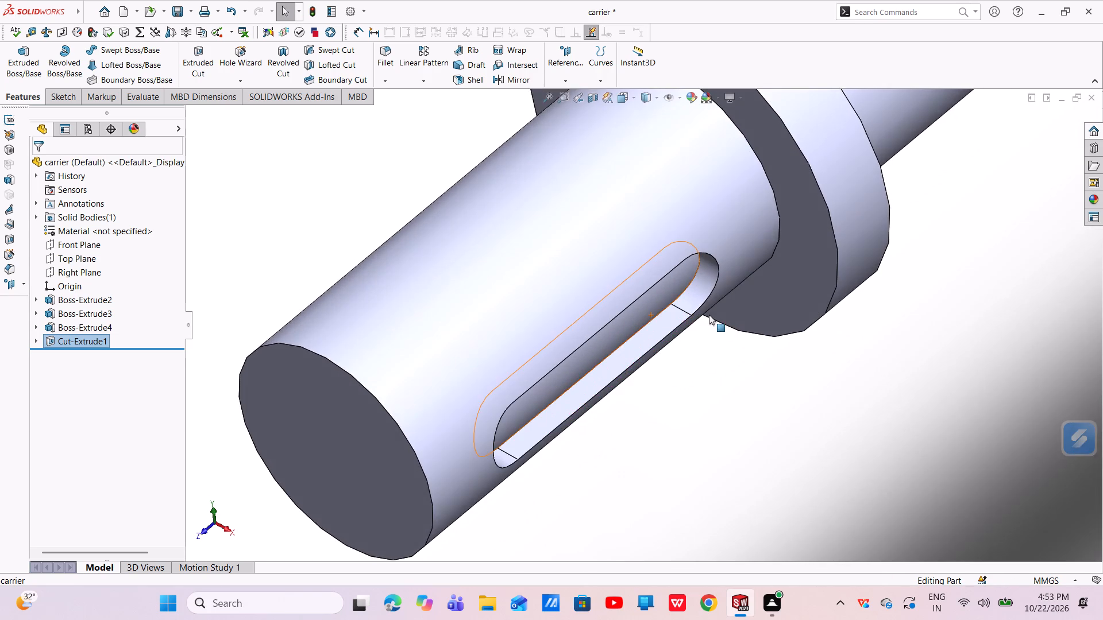
pyautogui.scroll(2, 709, 315)
pyautogui.moveTo(697, 318); pyautogui.dragTo(714, 335, button='middle')
pyautogui.scroll(3, 704, 338)
pyautogui.moveTo(697, 342); pyautogui.dragTo(697, 342, button='middle')
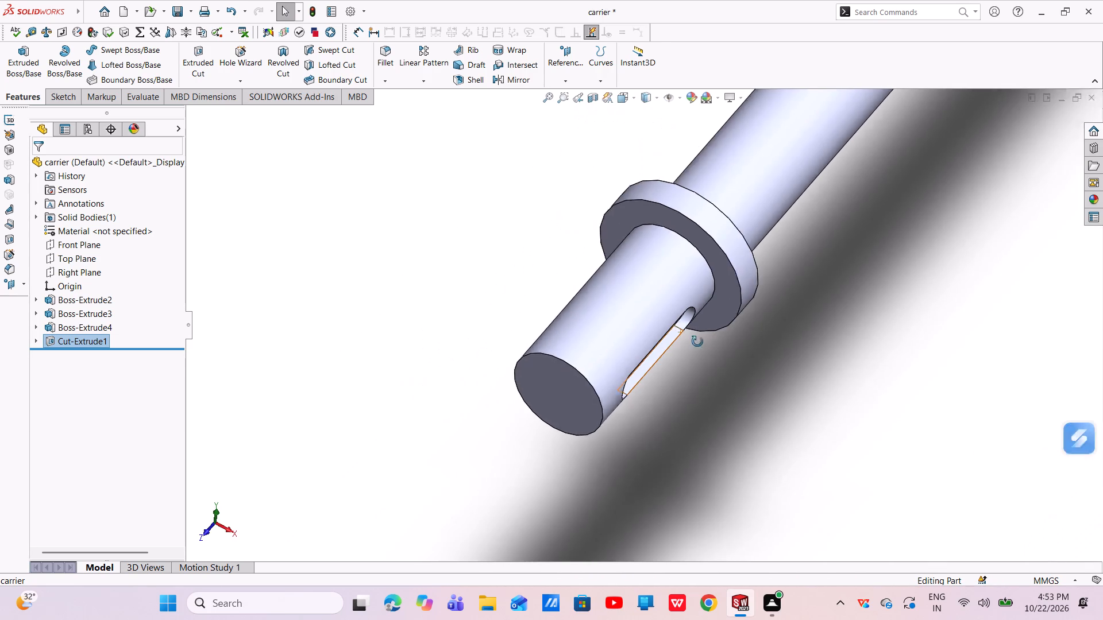
pyautogui.moveTo(697, 342); pyautogui.dragTo(644, 365, button='middle')
pyautogui.moveTo(644, 365); pyautogui.dragTo(646, 328, button='middle')
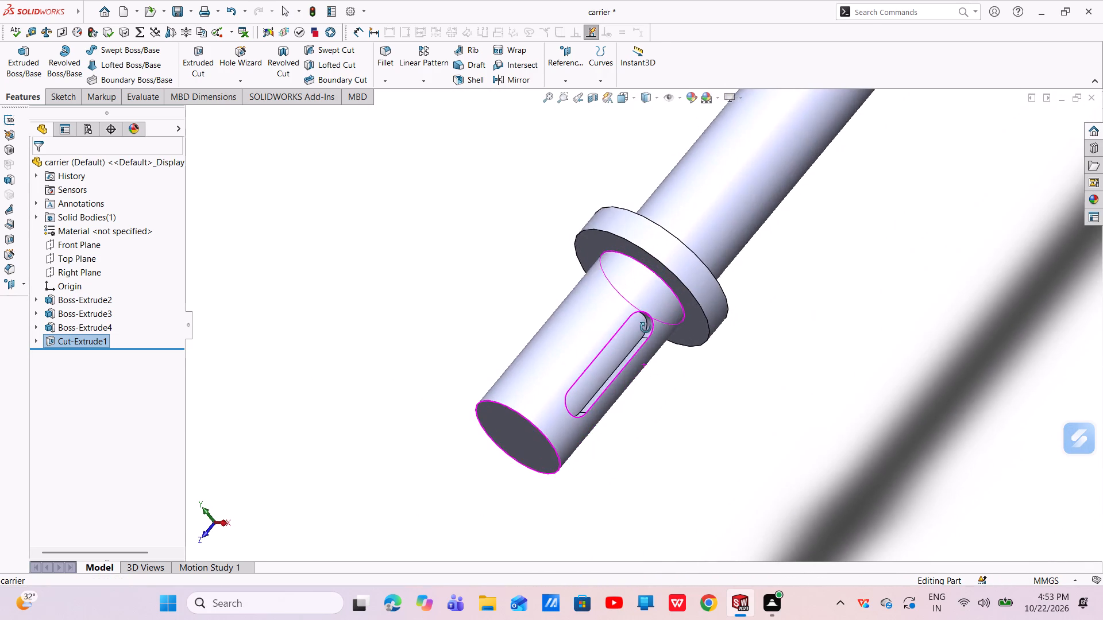
pyautogui.moveTo(646, 328); pyautogui.dragTo(645, 319, button='middle')
pyautogui.scroll(-4, 643, 344)
pyautogui.click(696, 426)
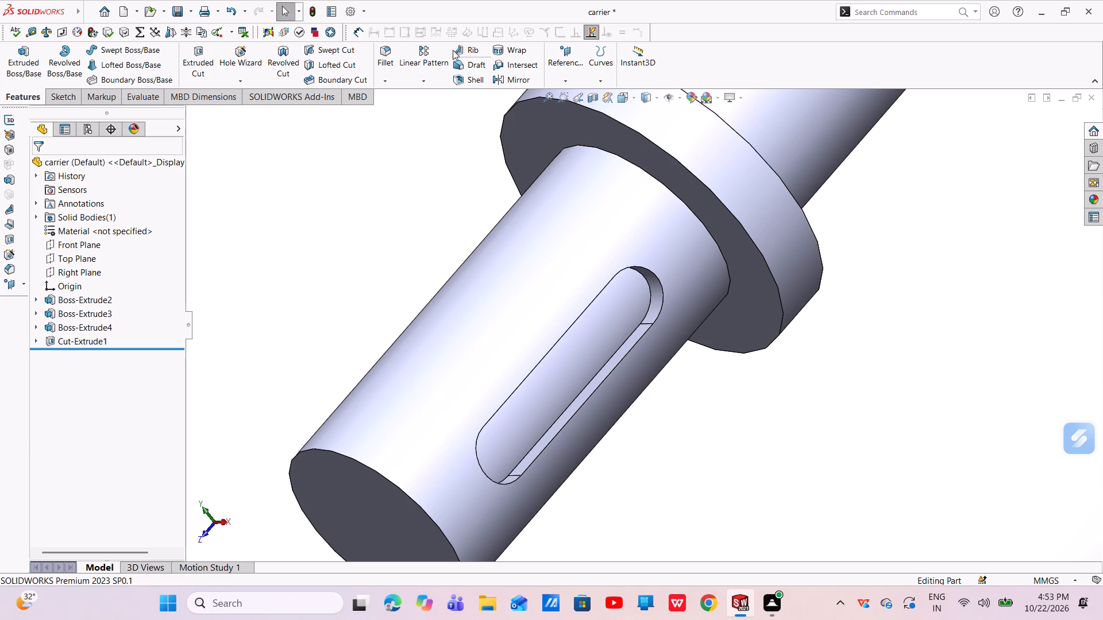
# Chamfer the shaft's free end face with an angle-distance chamfer of 0.5 mm at 45 degrees.
pyautogui.click(384, 79)
pyautogui.click(395, 110)
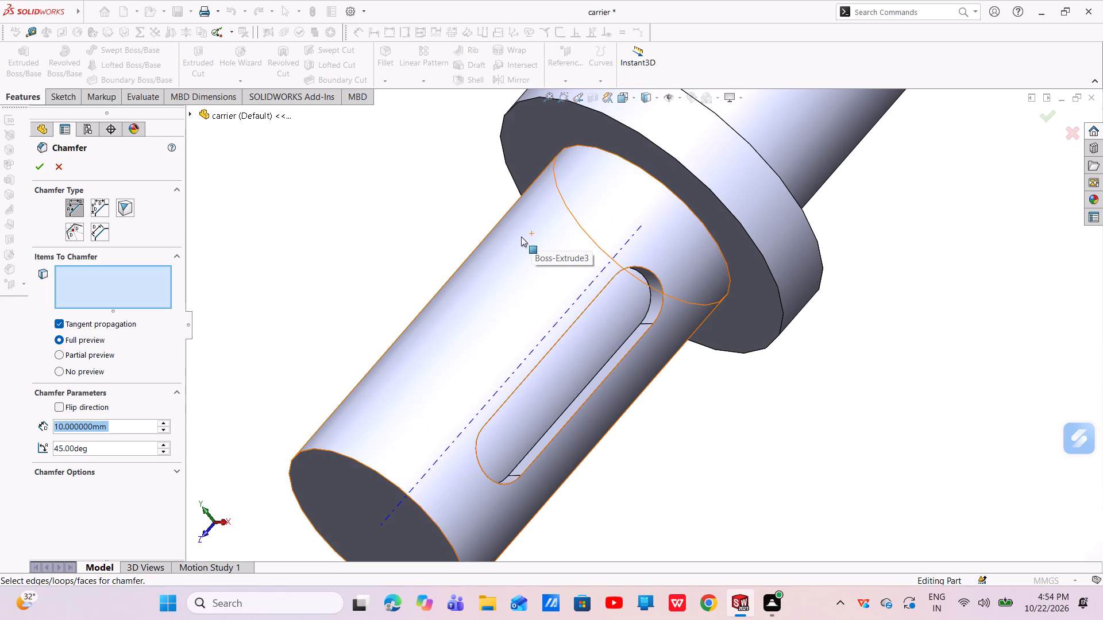
pyautogui.click(65, 207)
pyautogui.moveTo(109, 421); pyautogui.dragTo(40, 442)
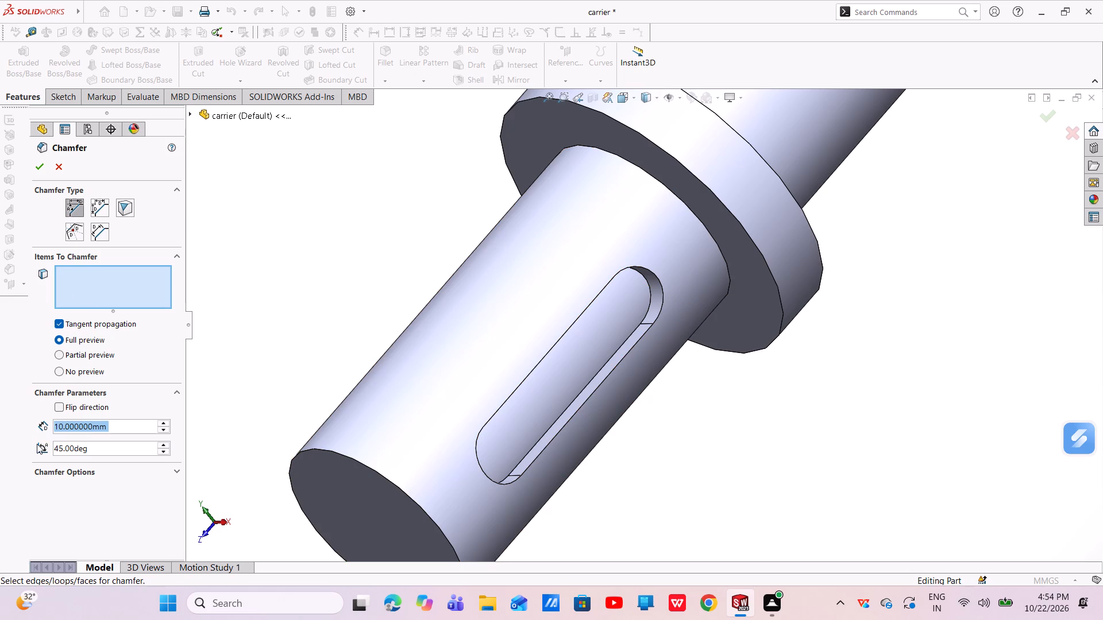
pyautogui.press('BackSpace')
pyautogui.press('5')
pyautogui.press('BackSpace')
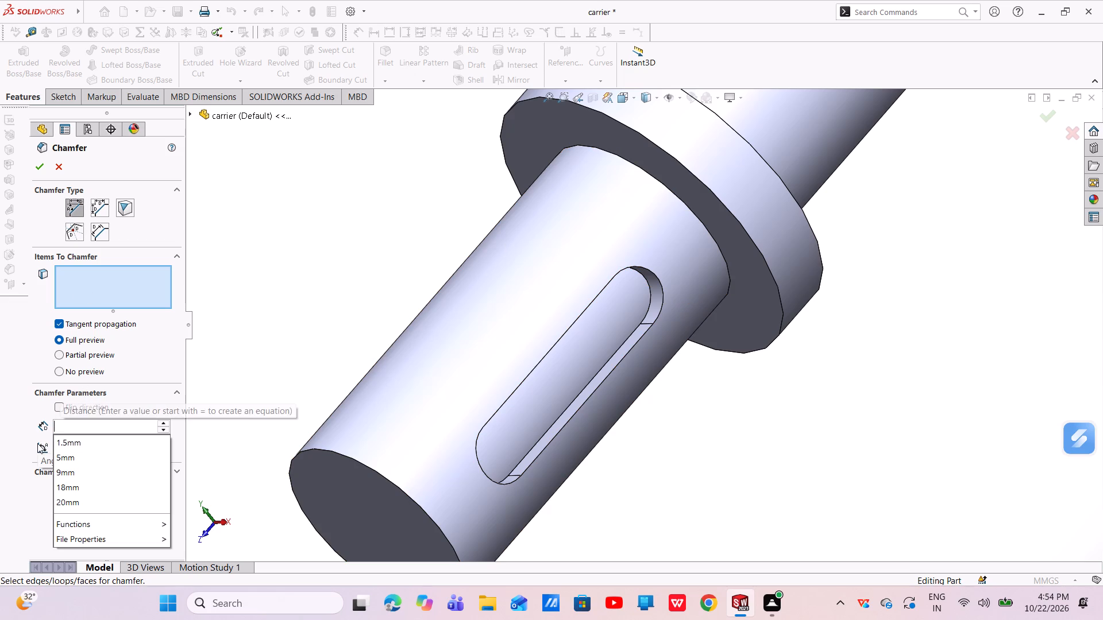
pyautogui.write('0.5')
pyautogui.press('Return')
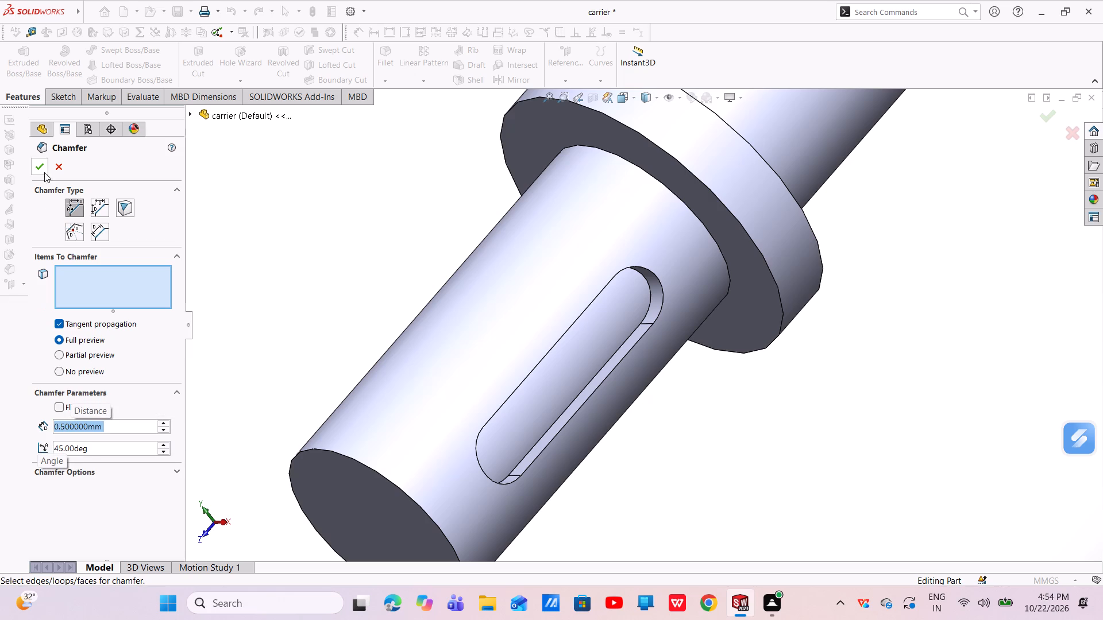
pyautogui.scroll(2, 219, 392)
pyautogui.click(470, 475)
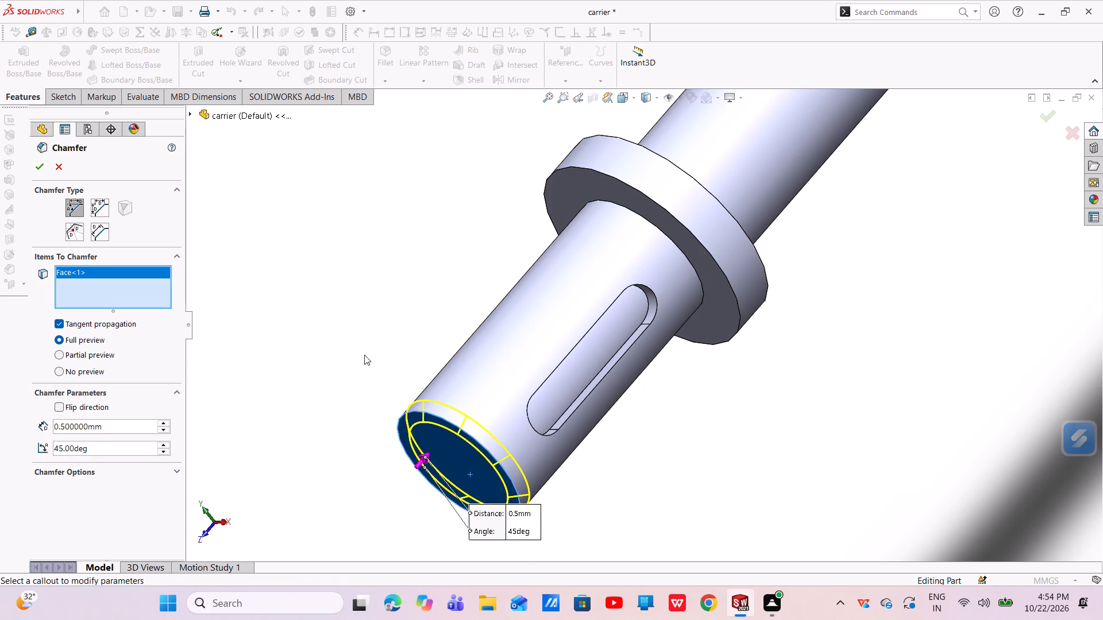
pyautogui.click(28, 162)
pyautogui.click(40, 169)
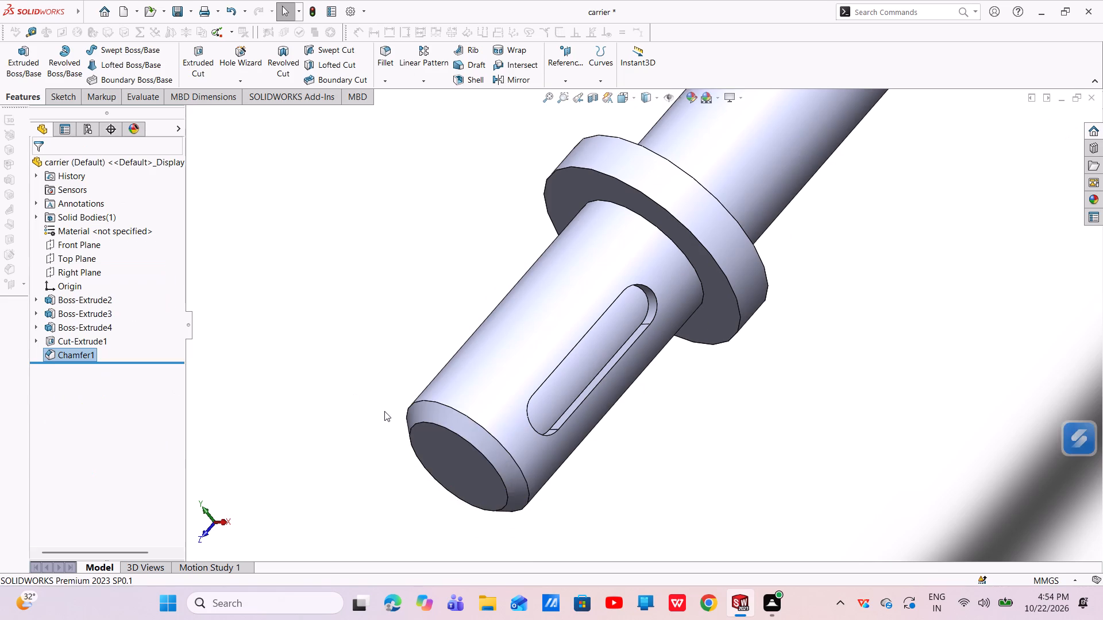
# Inspect the chamfered shaft end, the collar and the whole carrier from different angles.
pyautogui.scroll(-6, 384, 410)
pyautogui.scroll(6, 595, 435)
pyautogui.scroll(5, 658, 386)
pyautogui.moveTo(700, 338); pyautogui.dragTo(622, 371, button='middle')
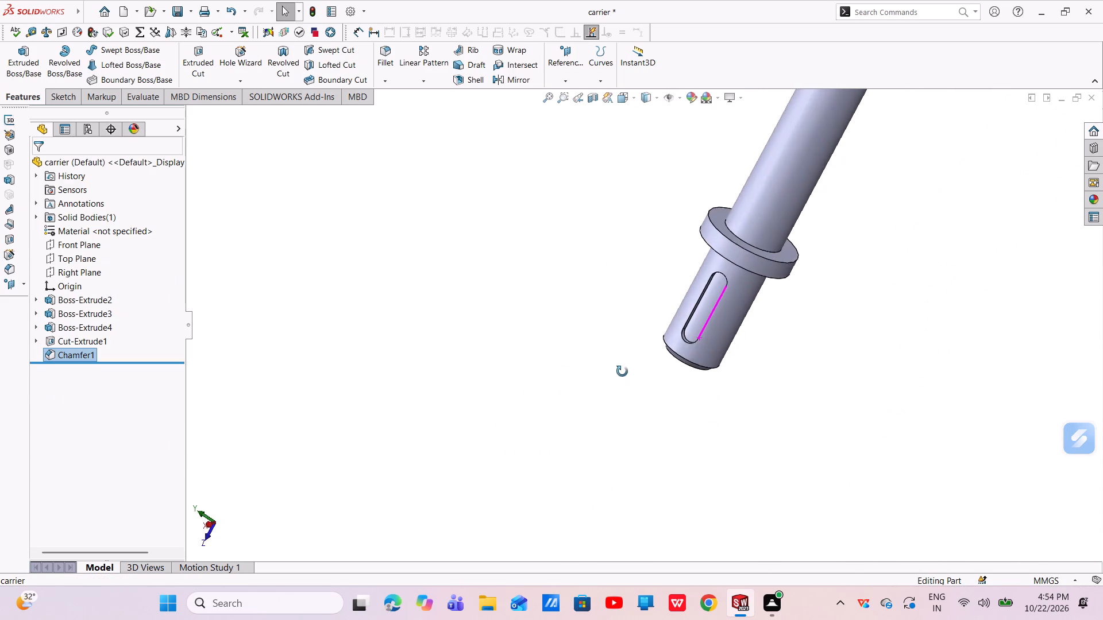
pyautogui.moveTo(622, 371); pyautogui.dragTo(620, 369, button='middle')
pyautogui.scroll(5, 627, 367)
pyautogui.moveTo(739, 237); pyautogui.dragTo(807, 320, button='middle')
pyautogui.scroll(-4, 699, 190)
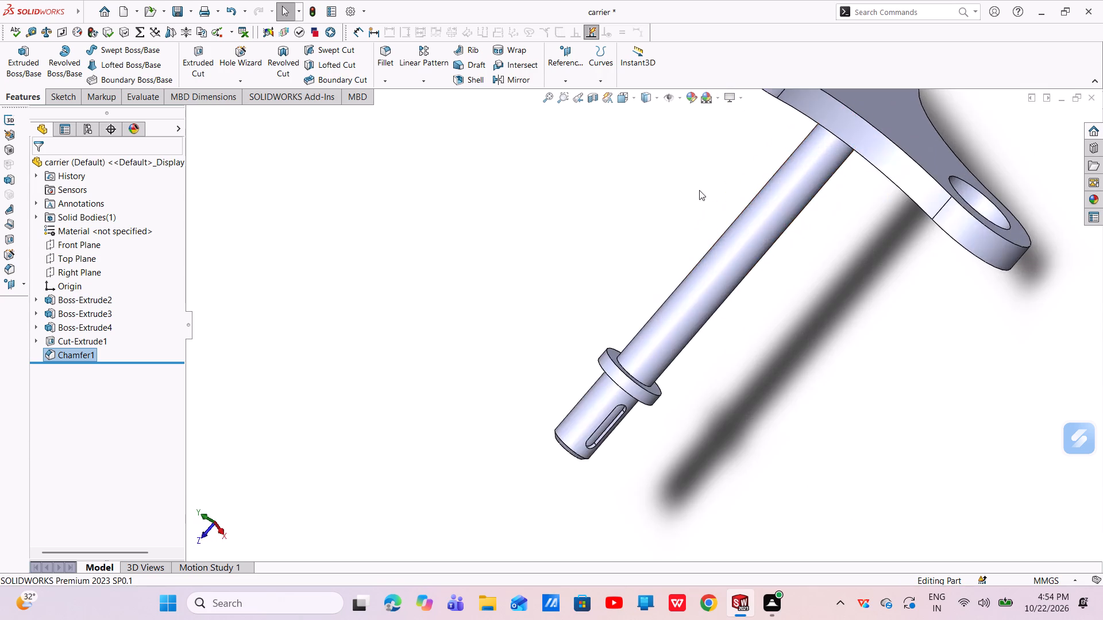
pyautogui.scroll(4, 709, 254)
pyautogui.moveTo(709, 254); pyautogui.dragTo(753, 191, button='middle')
pyautogui.scroll(4, 695, 445)
pyautogui.moveTo(680, 422); pyautogui.dragTo(680, 421, button='middle')
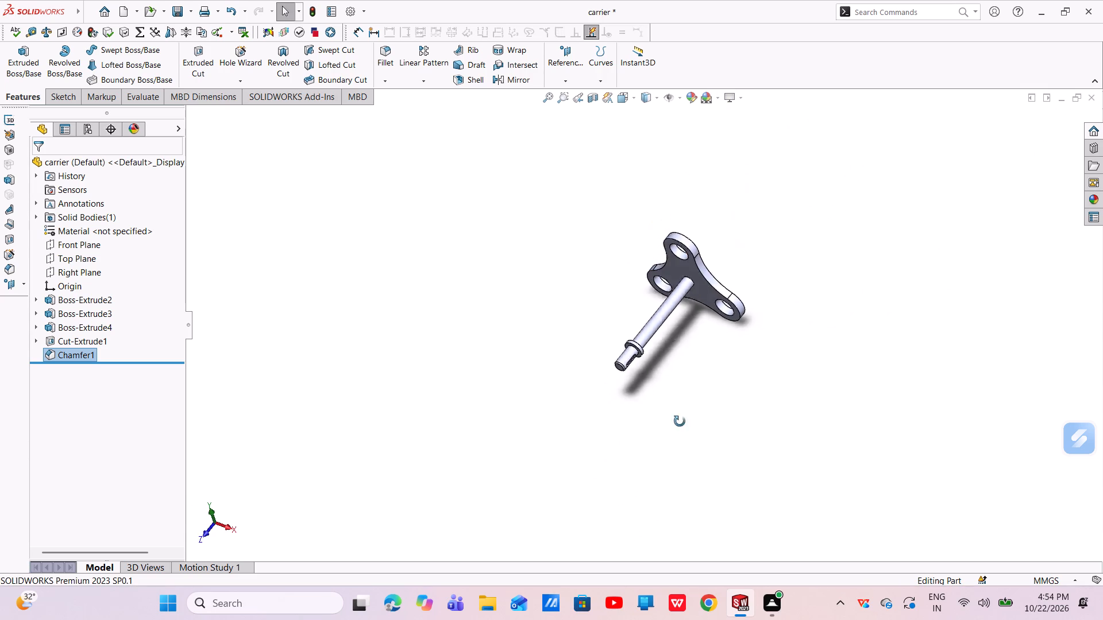
pyautogui.moveTo(680, 421); pyautogui.dragTo(659, 344, button='middle')
pyautogui.scroll(-4, 672, 342)
pyautogui.scroll(1, 642, 348)
pyautogui.scroll(-4, 700, 302)
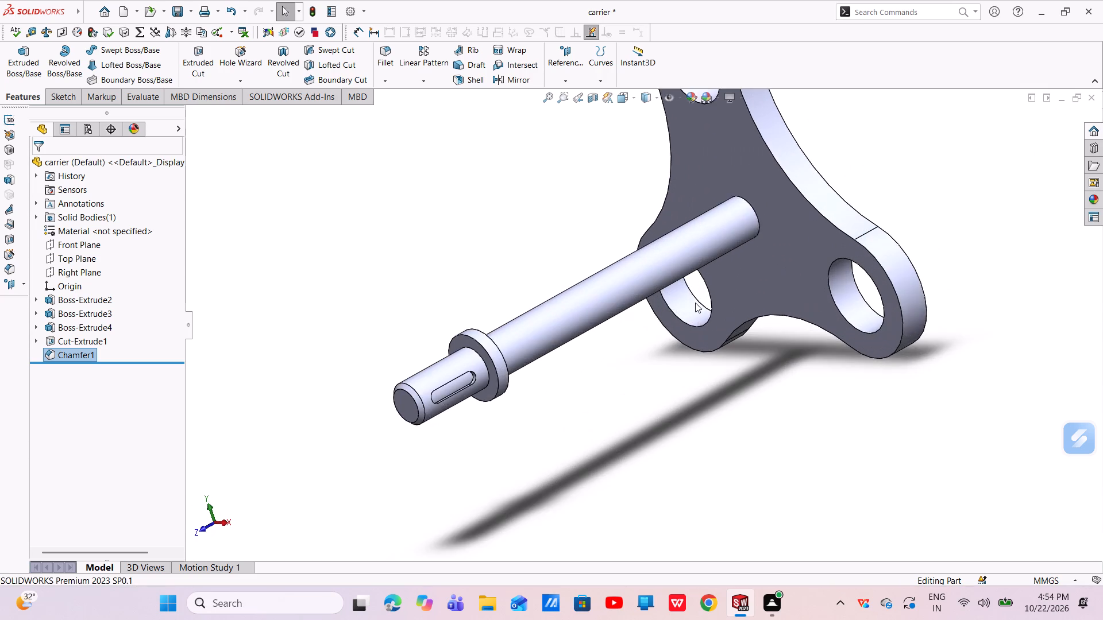
pyautogui.scroll(1, 692, 303)
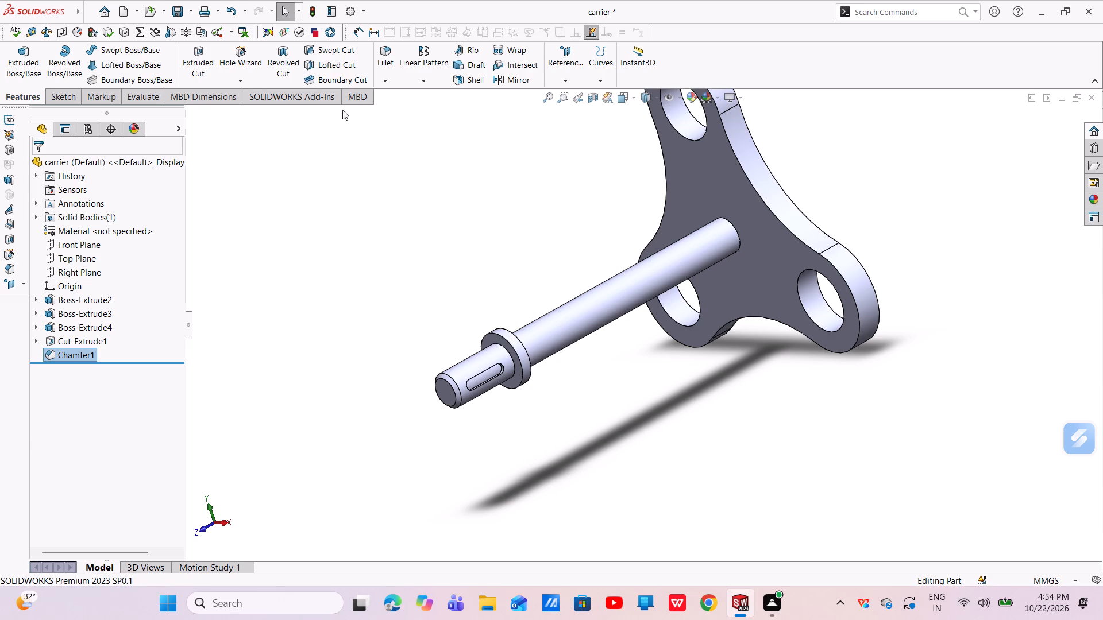
# Fillet the collar's outer cylindrical face with a constant radius of 0.2 mm.
pyautogui.click(394, 82)
pyautogui.click(397, 88)
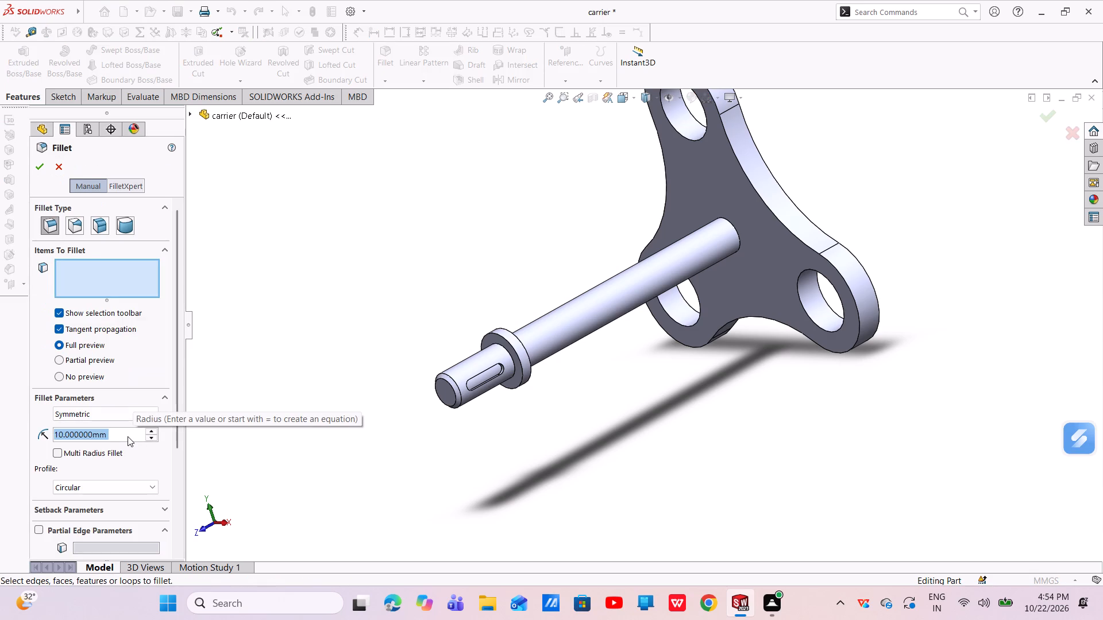
pyautogui.press('BackSpace')
pyautogui.write('0.2')
pyautogui.press('Return')
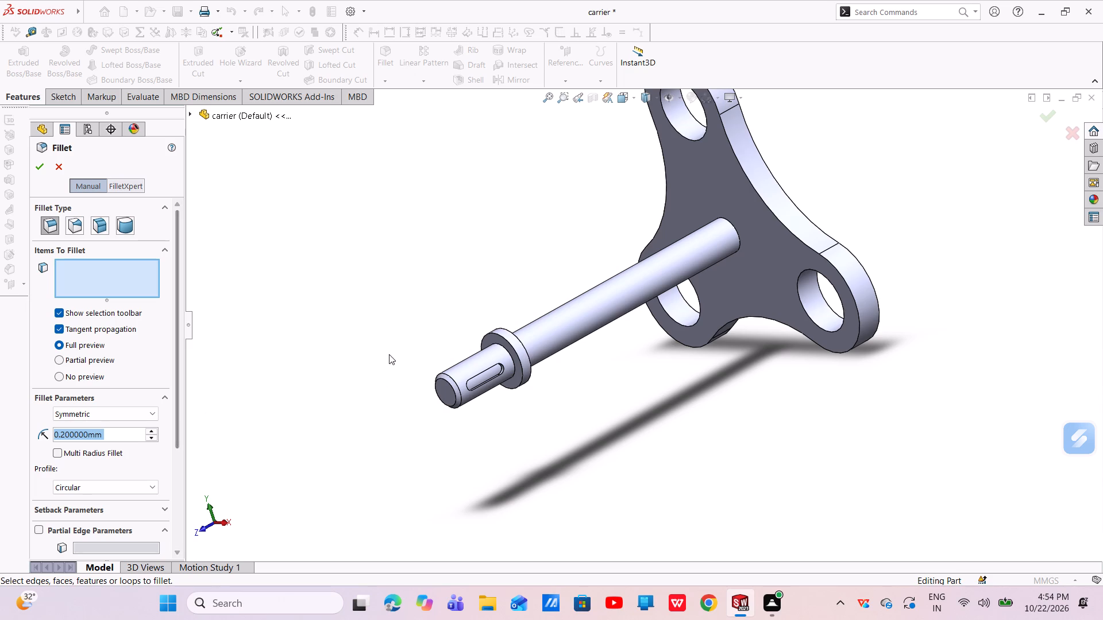
pyautogui.click(520, 351)
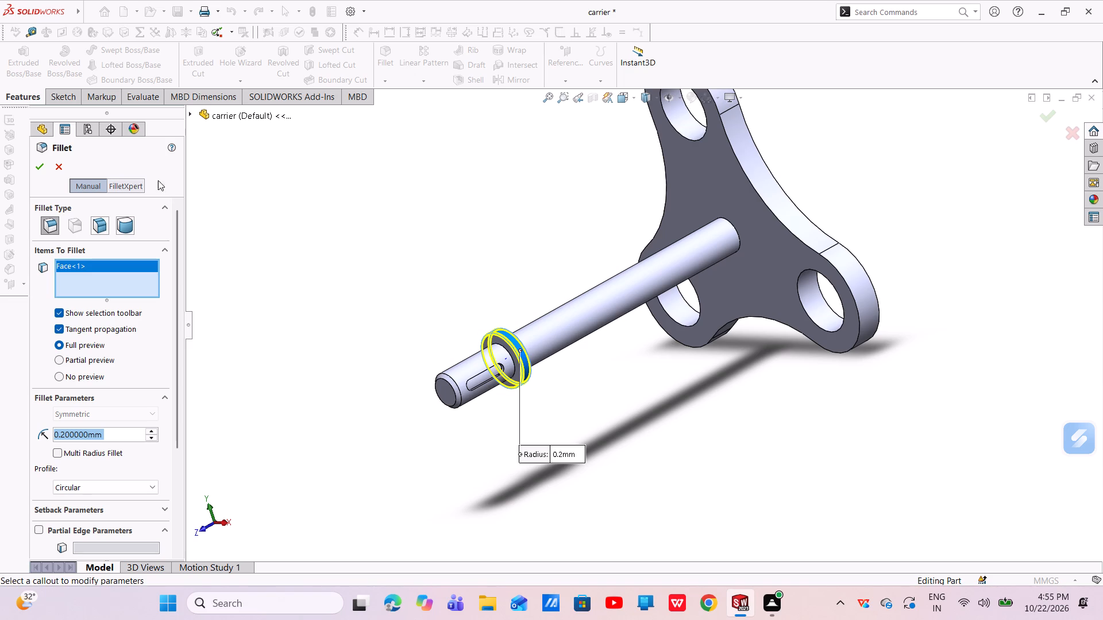
pyautogui.click(40, 172)
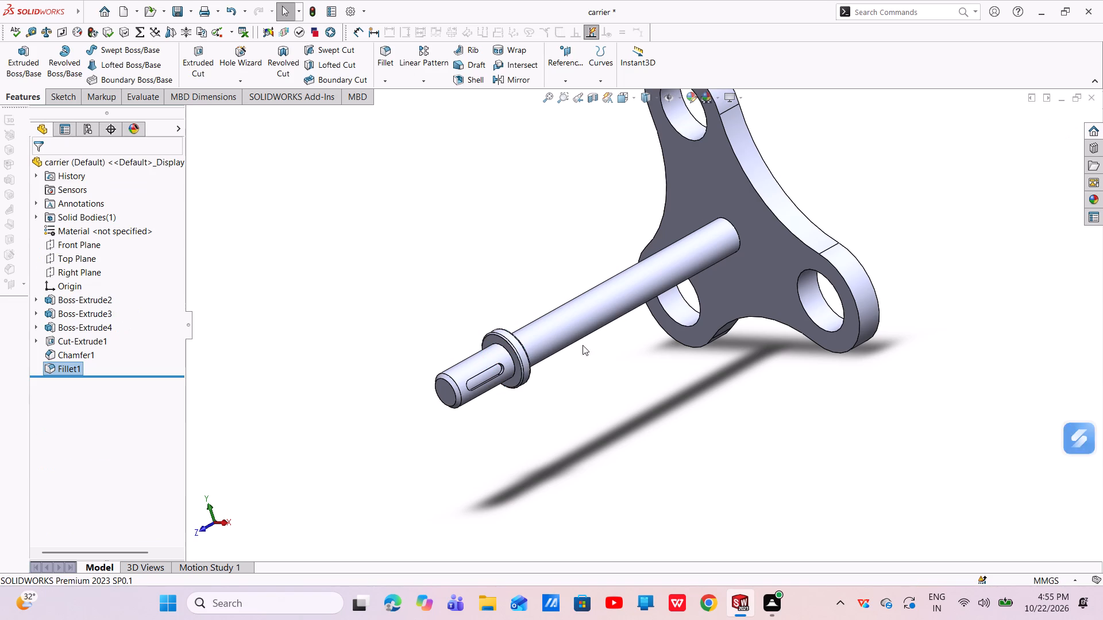
# Fillet the three-armed plate's outer side face with a constant radius of 0.5 mm.
pyautogui.scroll(-5, 538, 336)
pyautogui.scroll(2, 533, 399)
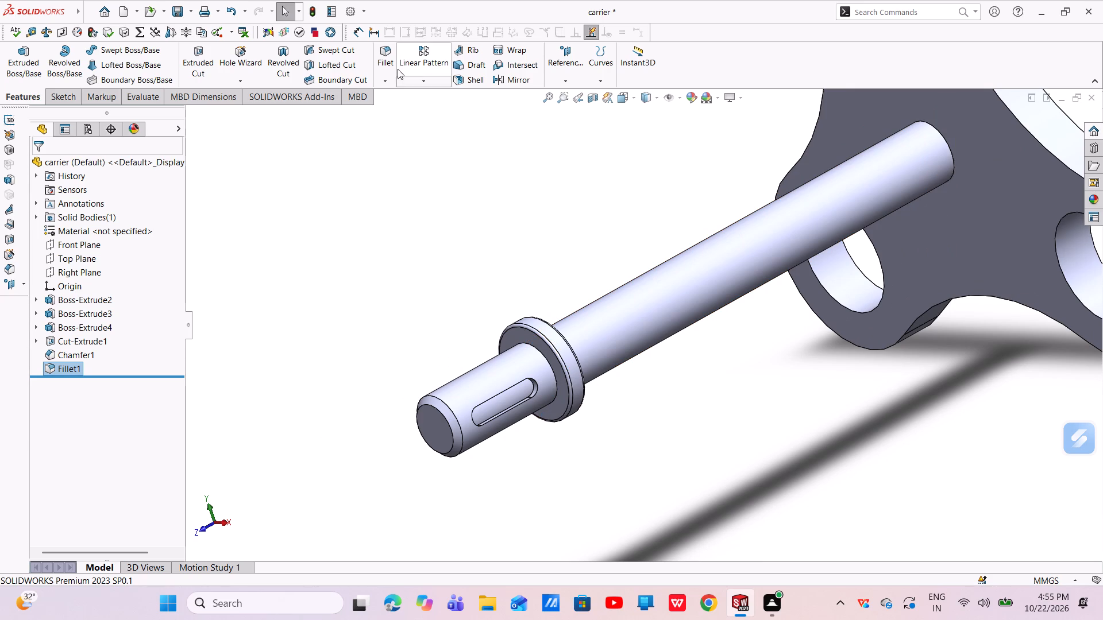
pyautogui.click(387, 82)
pyautogui.click(383, 90)
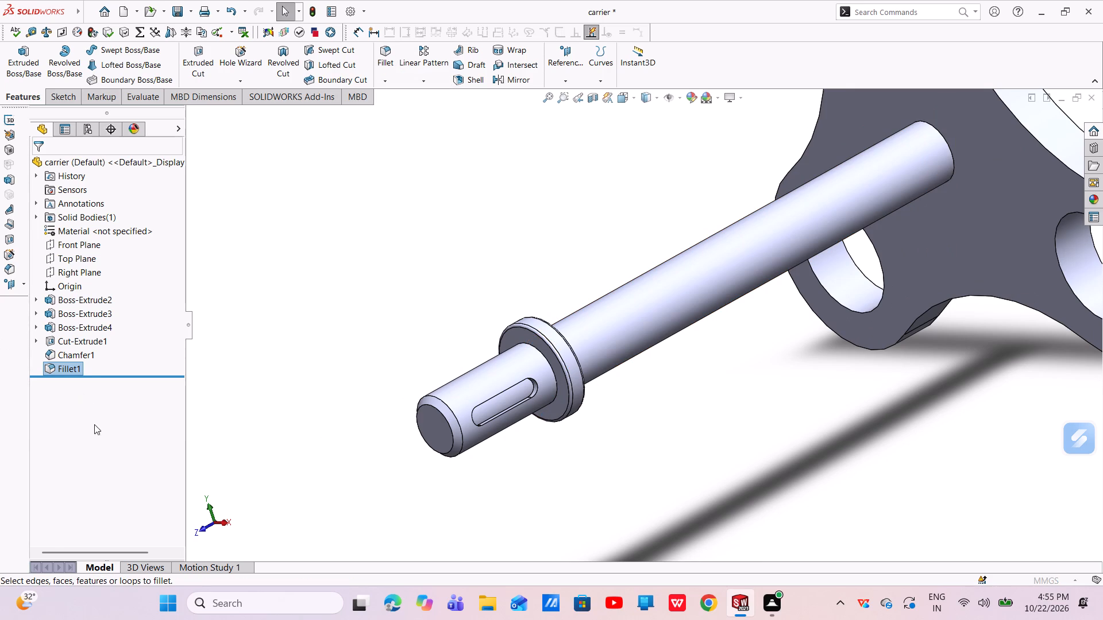
pyautogui.press('BackSpace')
pyautogui.press('0')
pyautogui.press('.')
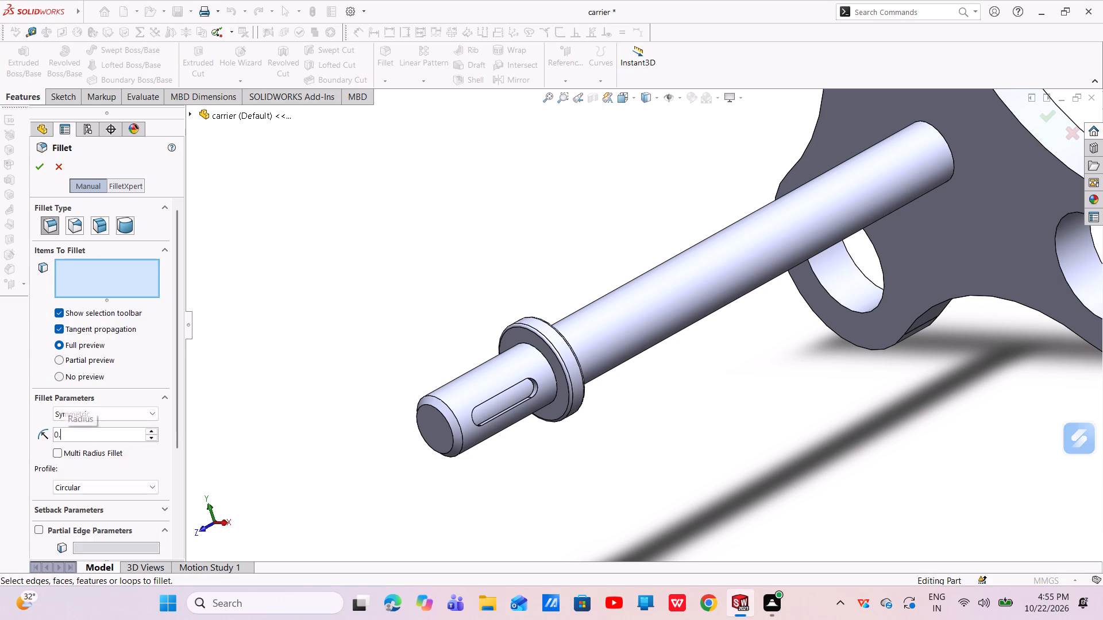
pyautogui.press('5')
pyautogui.press('Return')
pyautogui.scroll(3, 496, 380)
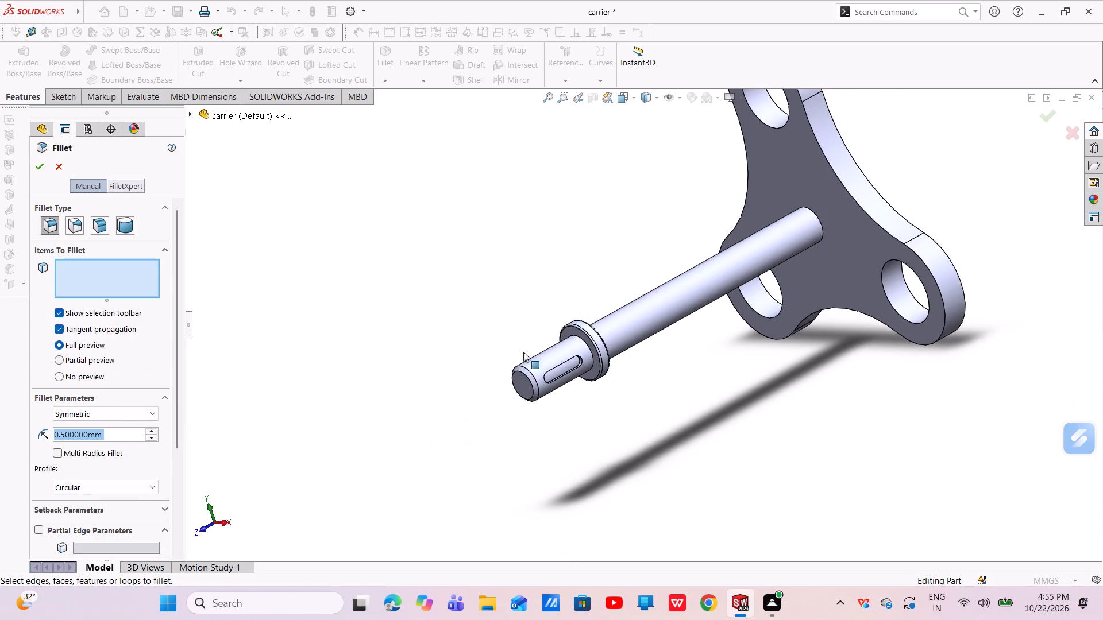
pyautogui.scroll(-4, 826, 160)
pyautogui.click(846, 245)
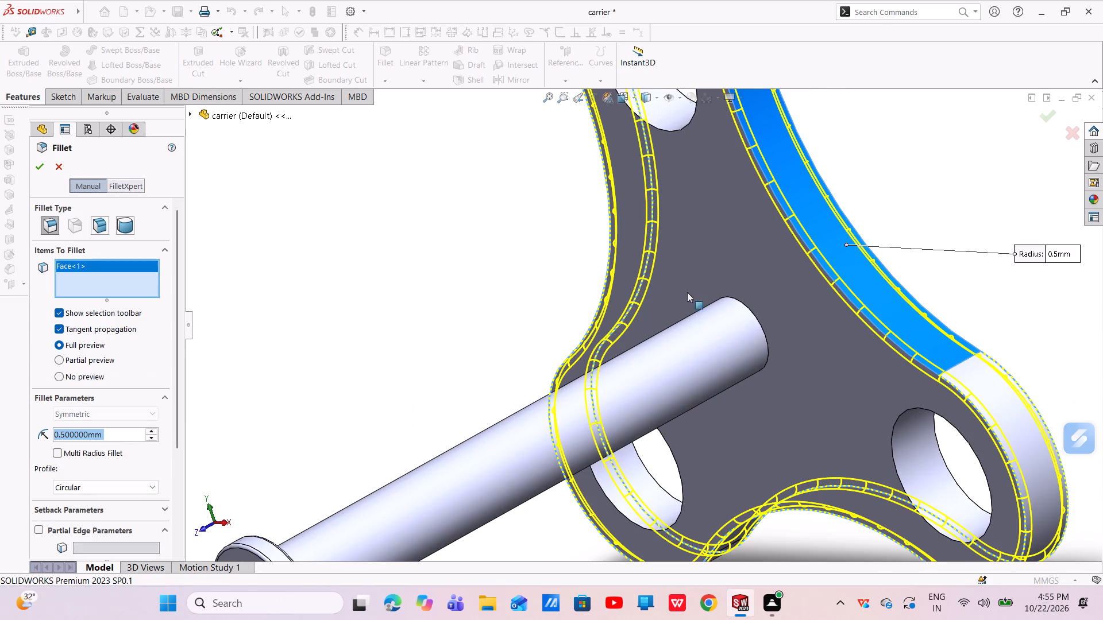
pyautogui.click(36, 171)
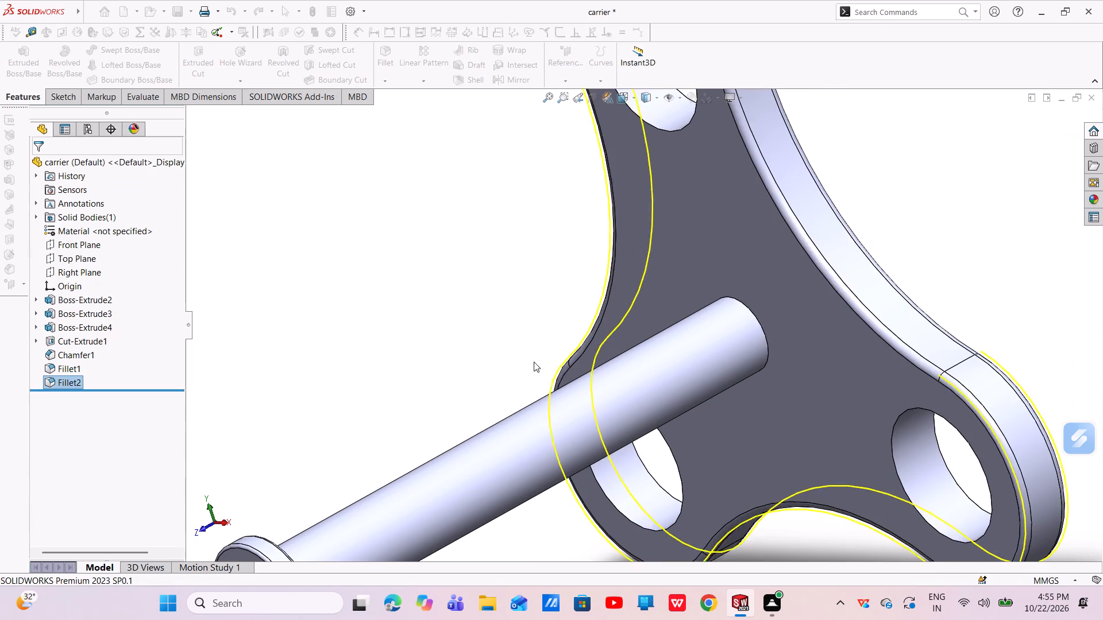
# Inspect the filleted plate edges and the whole carrier from different angles, ending in the isometric view.
pyautogui.scroll(4, 613, 378)
pyautogui.scroll(-1, 650, 366)
pyautogui.moveTo(650, 366); pyautogui.dragTo(788, 399, button='middle')
pyautogui.scroll(1, 705, 363)
pyautogui.scroll(-4, 677, 338)
pyautogui.scroll(6, 671, 332)
pyautogui.moveTo(687, 348); pyautogui.dragTo(543, 476, button='middle')
pyautogui.scroll(1, 684, 348)
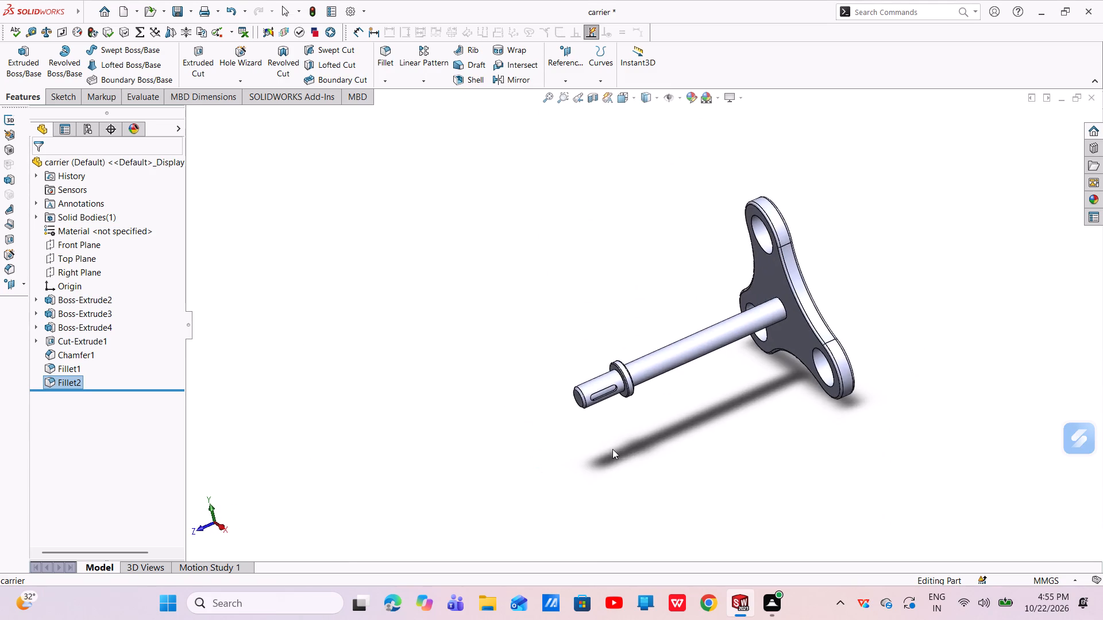
pyautogui.scroll(-4, 844, 201)
pyautogui.scroll(5, 785, 244)
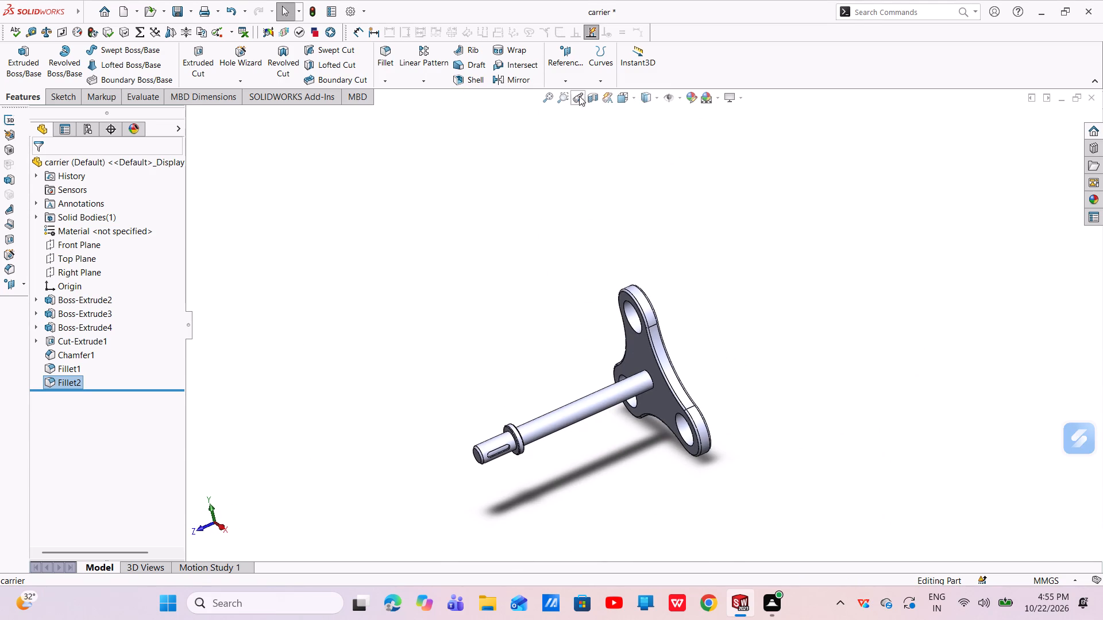
pyautogui.click(631, 102)
pyautogui.click(682, 128)
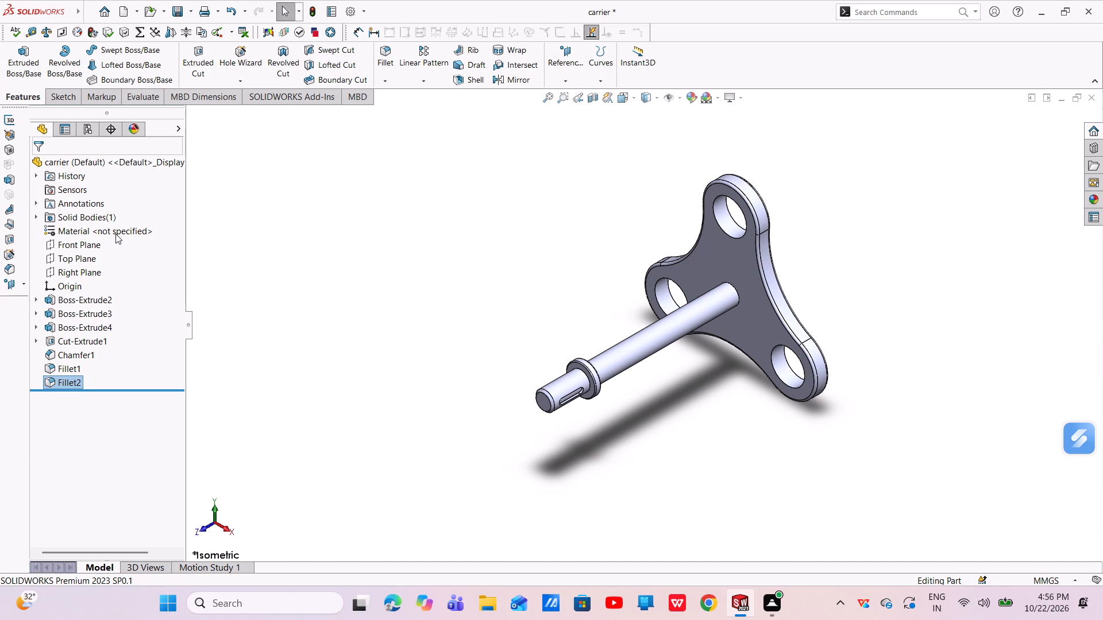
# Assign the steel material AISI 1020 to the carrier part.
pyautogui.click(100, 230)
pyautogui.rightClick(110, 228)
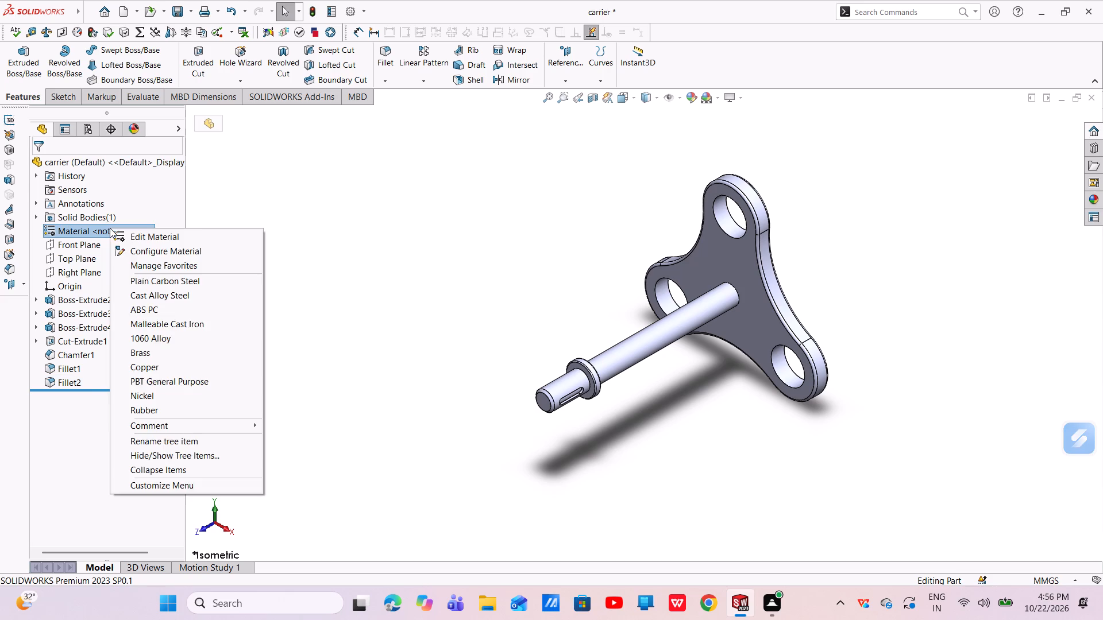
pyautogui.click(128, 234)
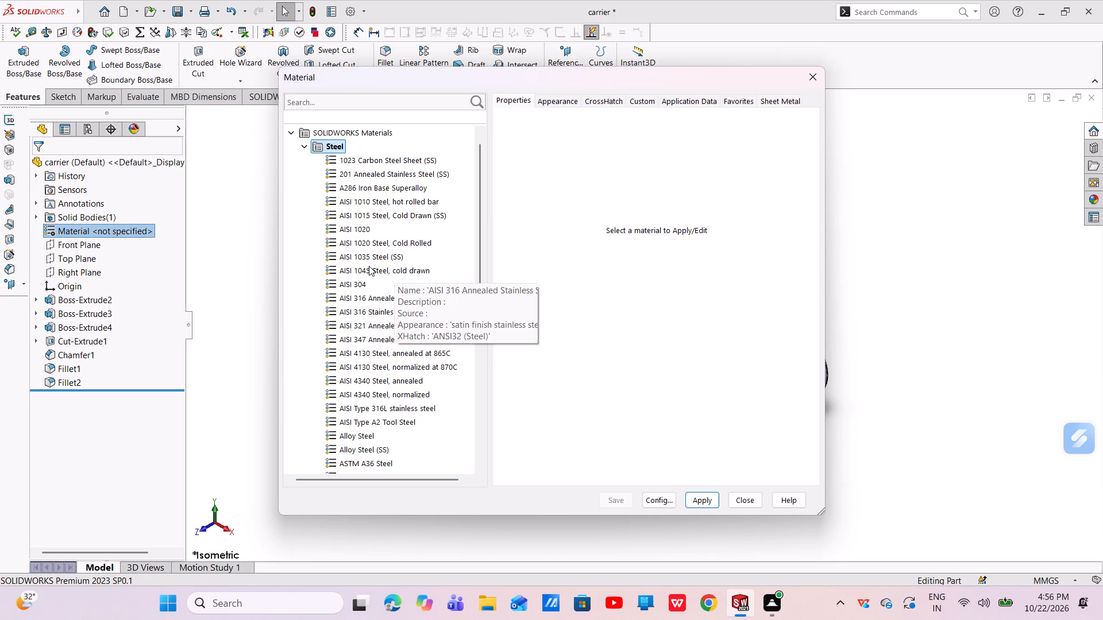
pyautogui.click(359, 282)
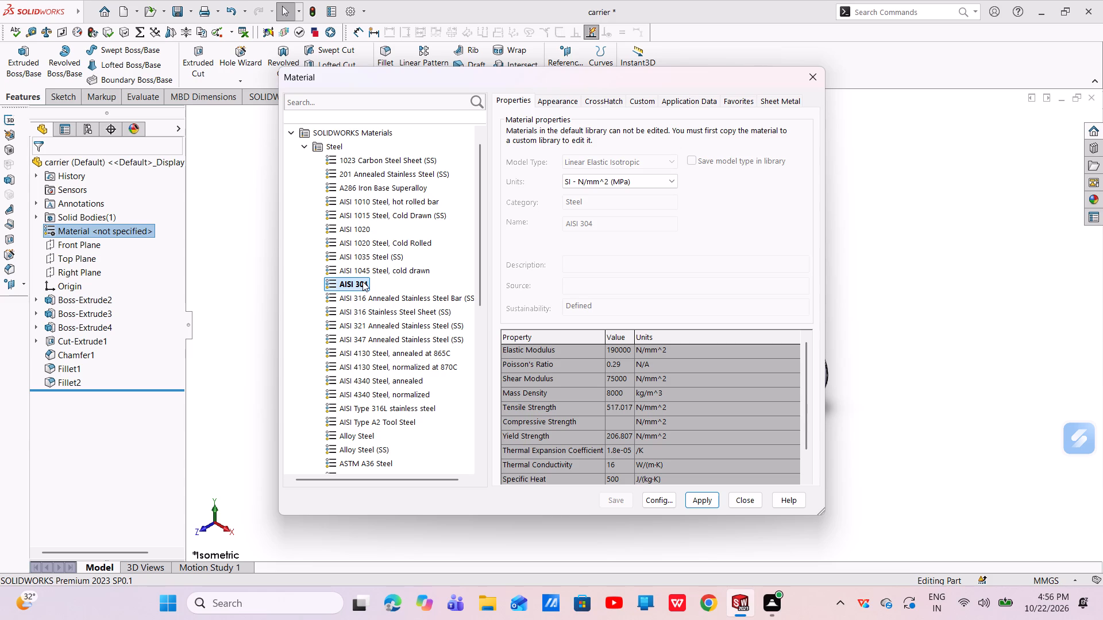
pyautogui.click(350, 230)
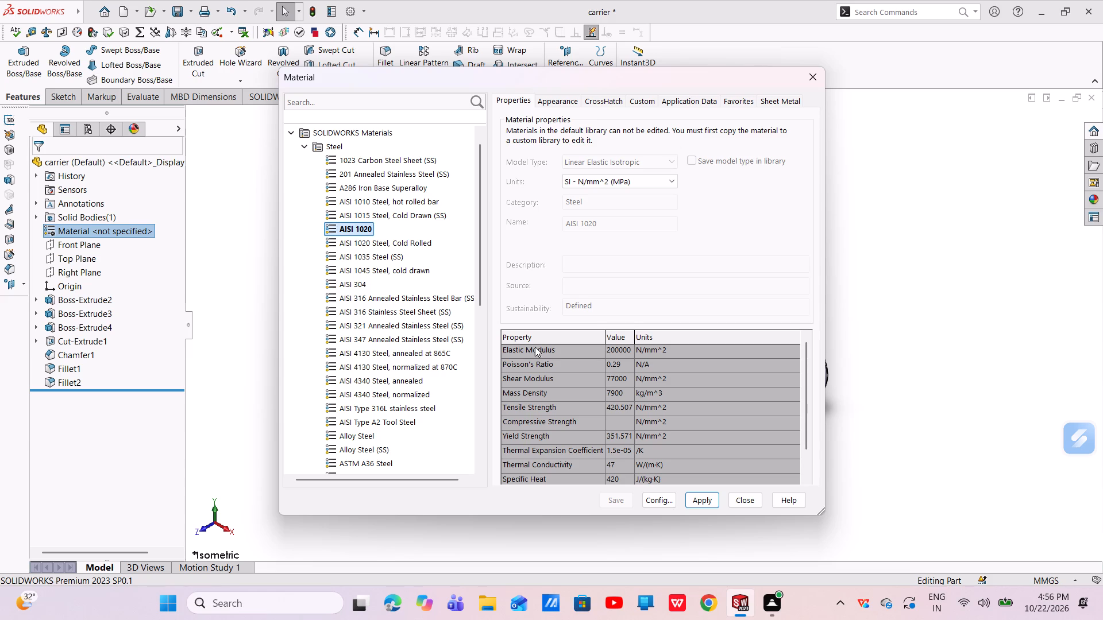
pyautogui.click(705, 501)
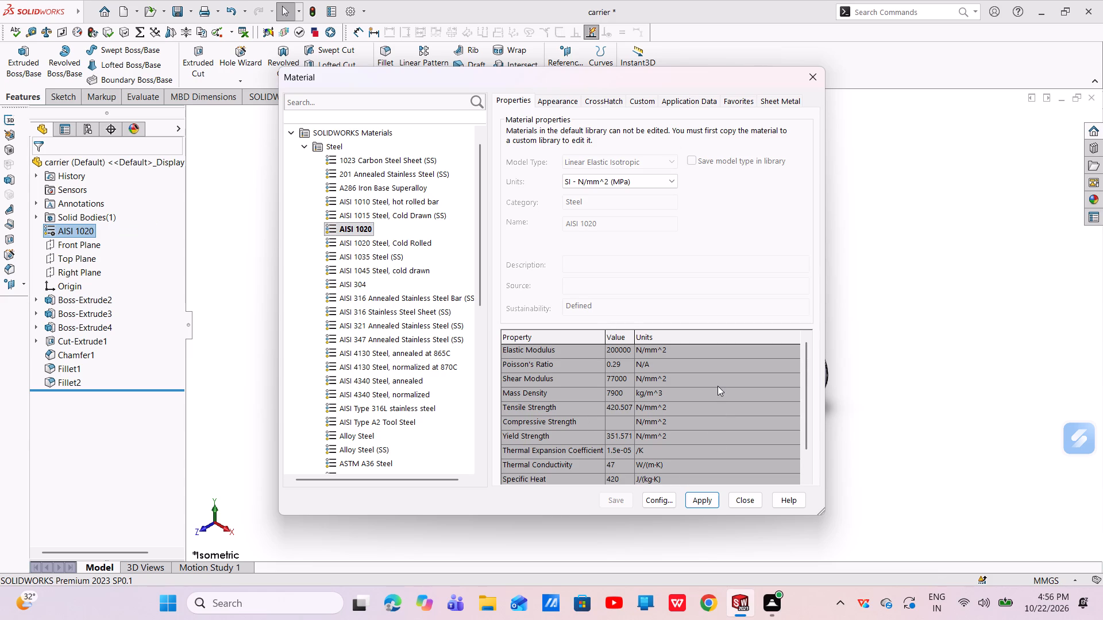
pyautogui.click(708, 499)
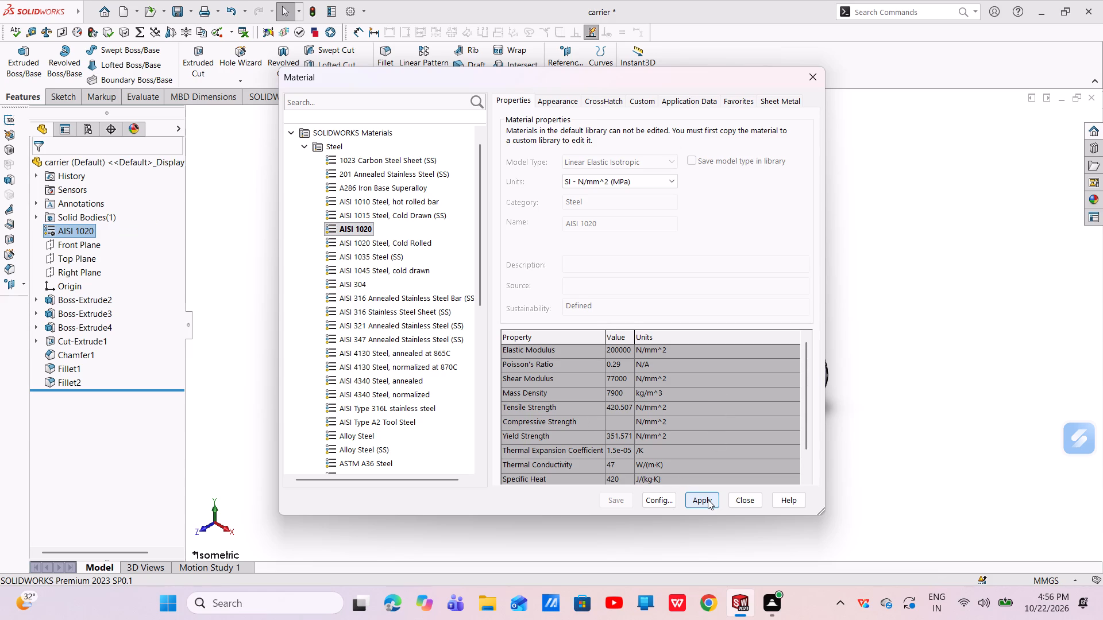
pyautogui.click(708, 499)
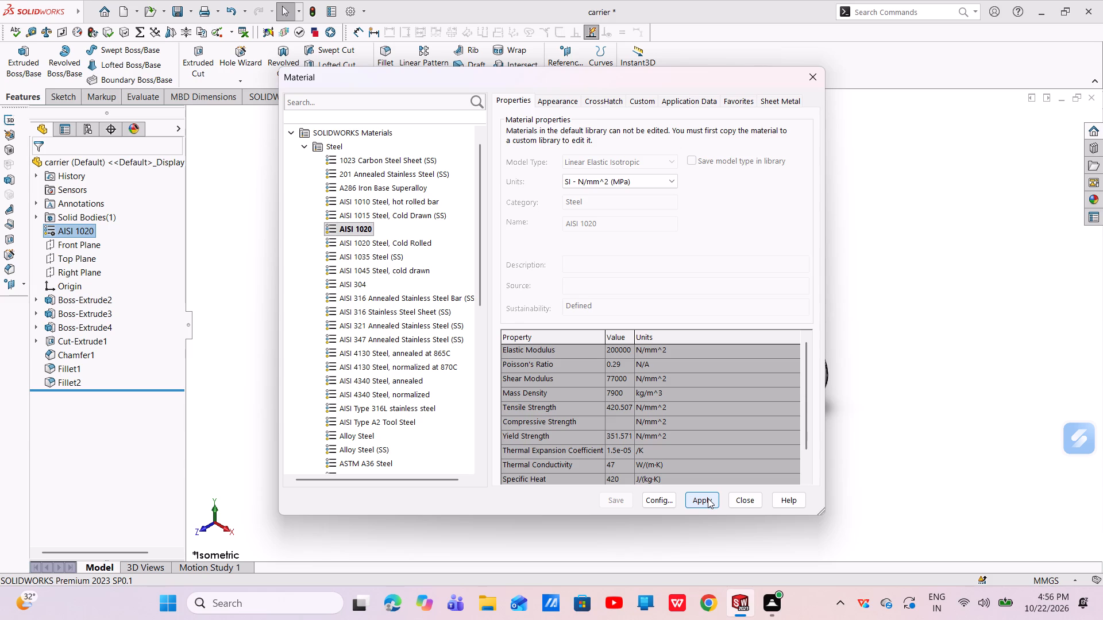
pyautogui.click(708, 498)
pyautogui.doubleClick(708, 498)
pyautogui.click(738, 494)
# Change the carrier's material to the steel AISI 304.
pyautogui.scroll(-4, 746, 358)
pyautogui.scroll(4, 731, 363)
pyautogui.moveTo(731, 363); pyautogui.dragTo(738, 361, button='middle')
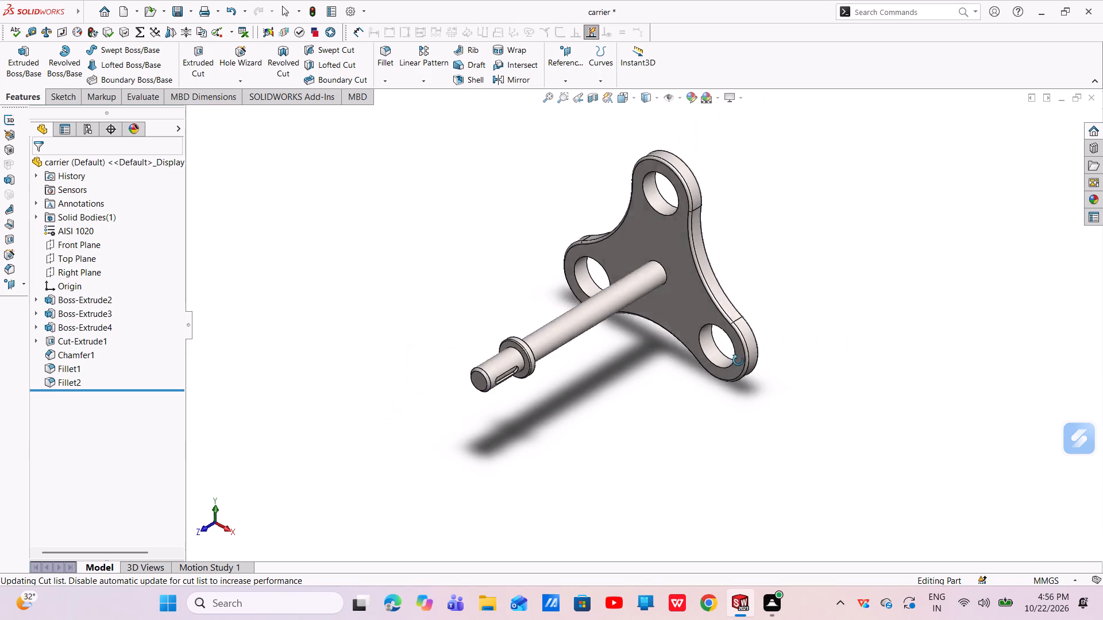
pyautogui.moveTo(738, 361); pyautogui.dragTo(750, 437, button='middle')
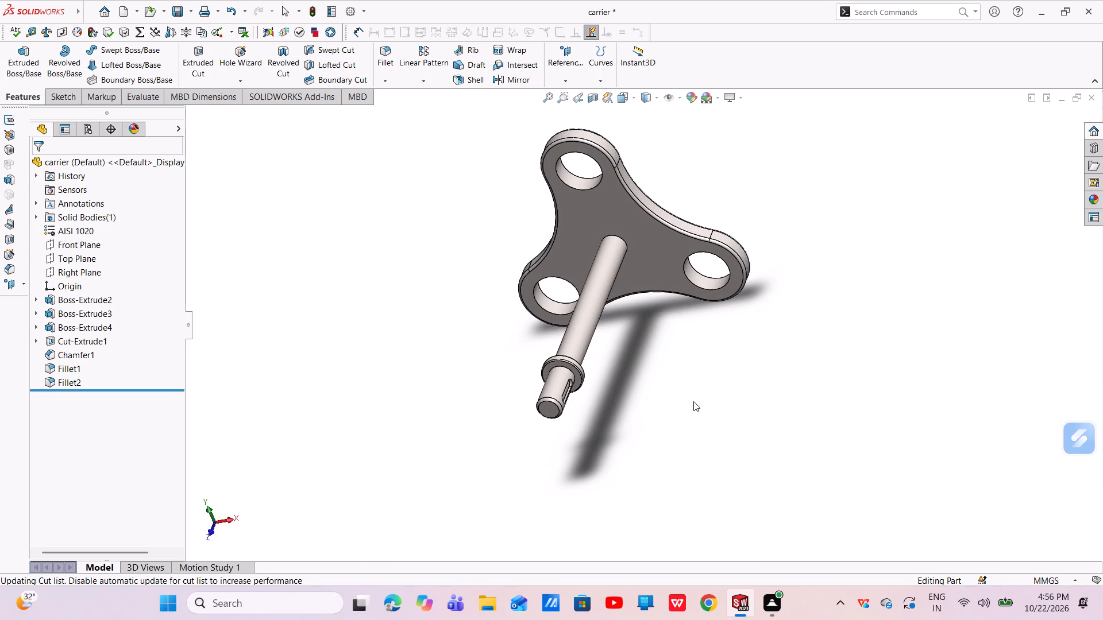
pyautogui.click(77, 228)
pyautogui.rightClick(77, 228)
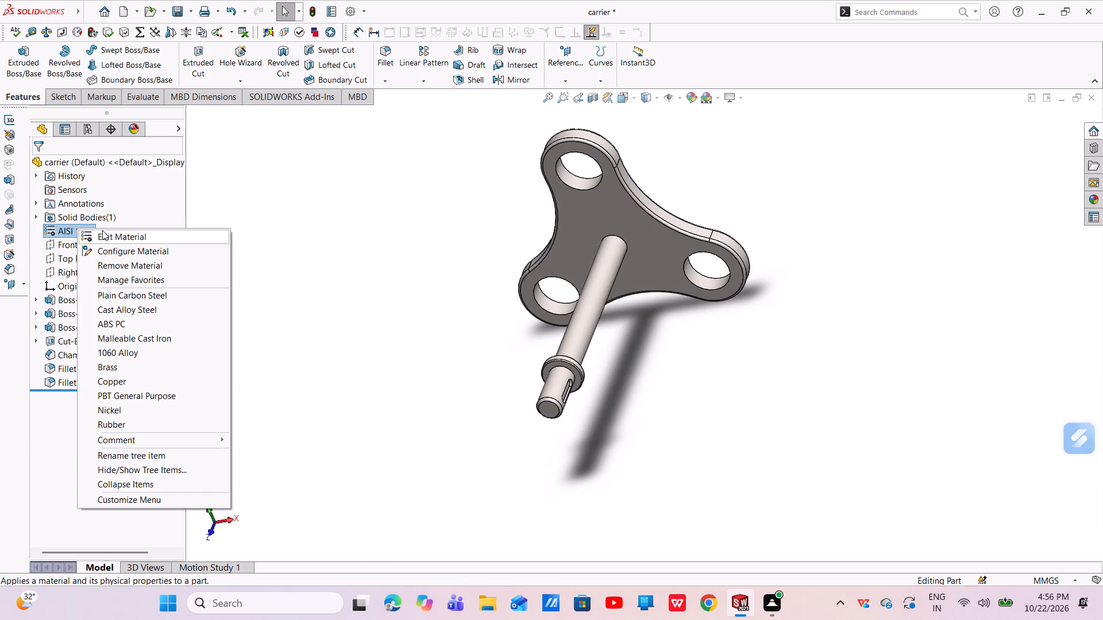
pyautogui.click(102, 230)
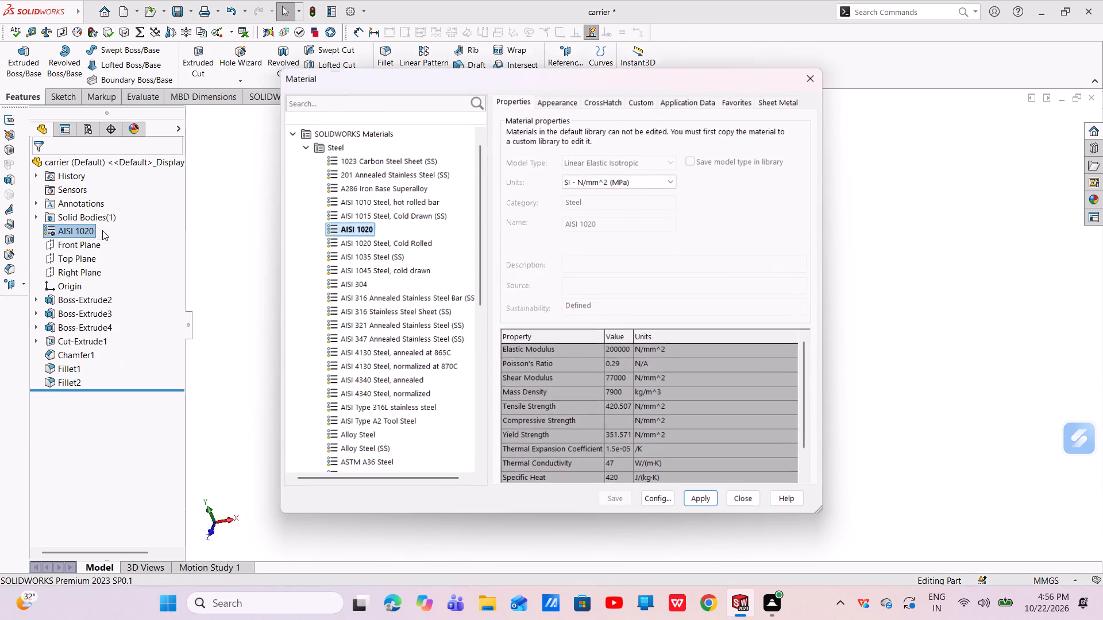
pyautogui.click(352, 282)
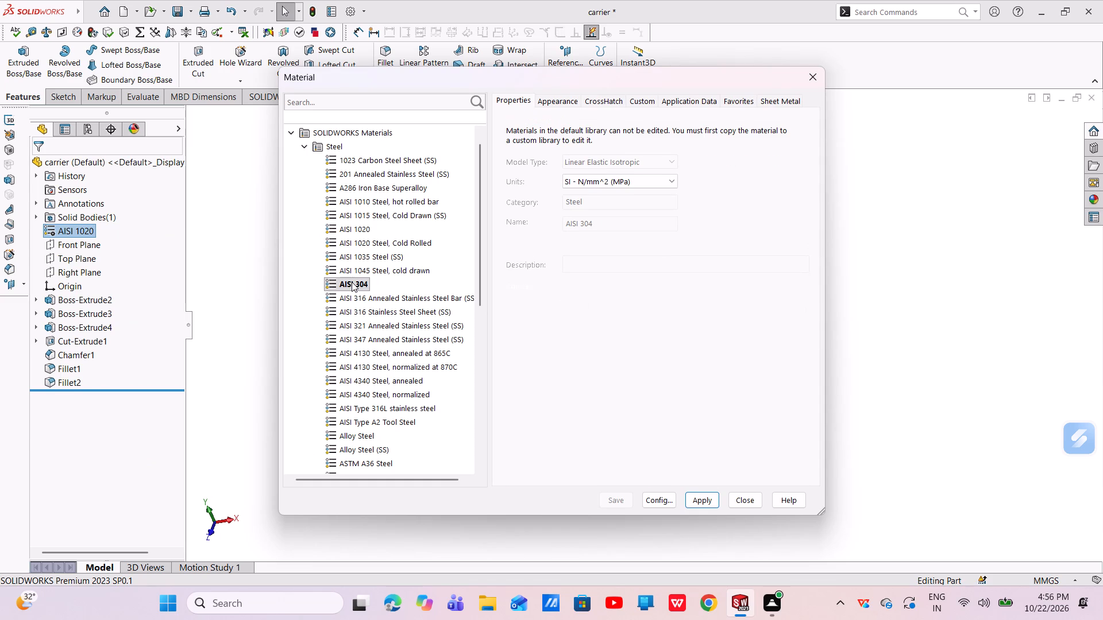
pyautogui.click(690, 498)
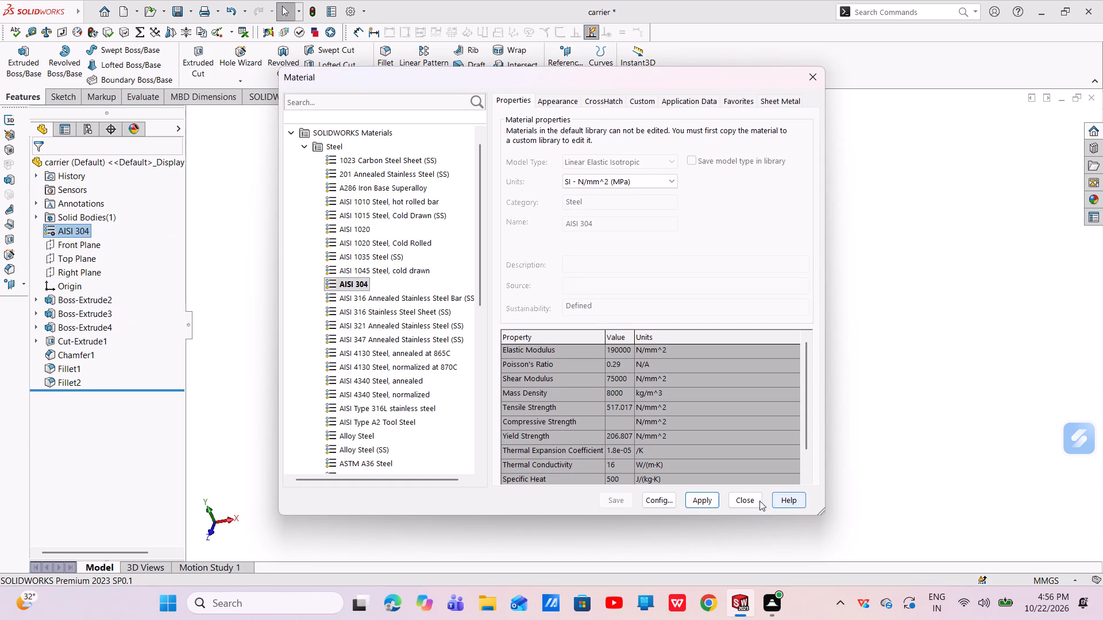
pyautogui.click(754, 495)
# Examine how the carrier looks in the AISI 304 material from several angles.
pyautogui.scroll(-5, 639, 276)
pyautogui.scroll(2, 631, 278)
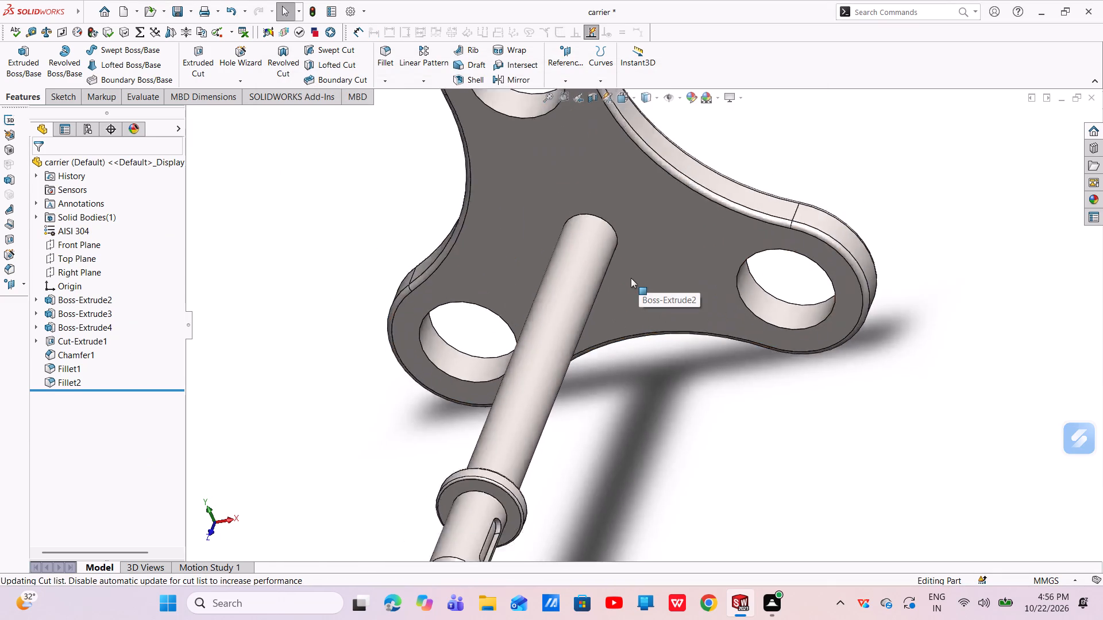
pyautogui.scroll(2, 631, 278)
pyautogui.moveTo(624, 280); pyautogui.dragTo(719, 284, button='middle')
pyautogui.scroll(-6, 719, 284)
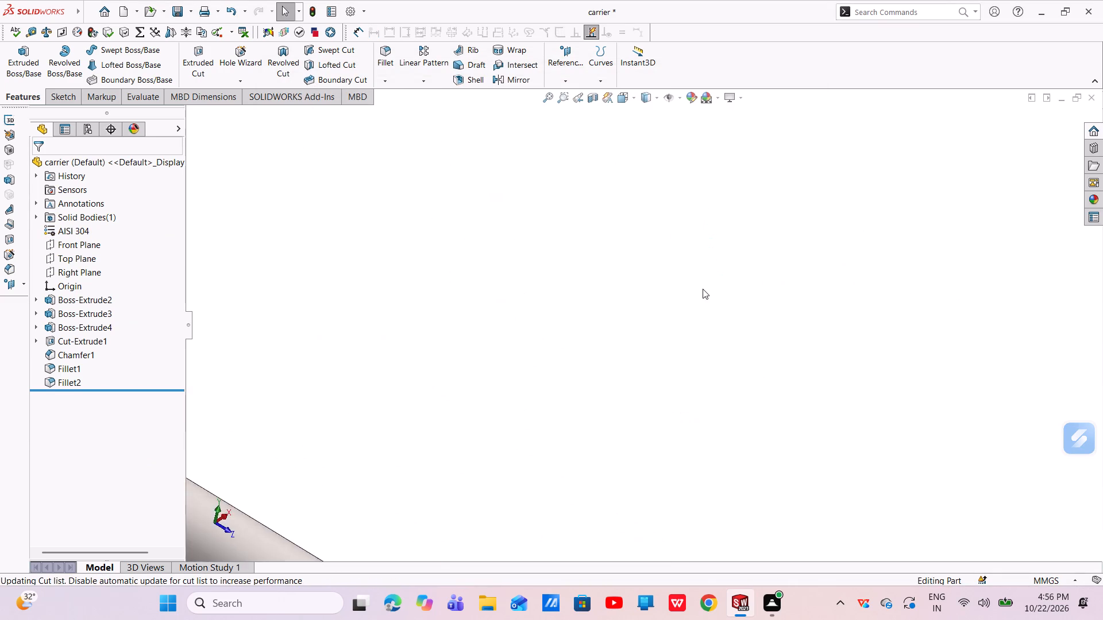
pyautogui.scroll(11, 703, 289)
pyautogui.moveTo(694, 311); pyautogui.dragTo(570, 389, button='middle')
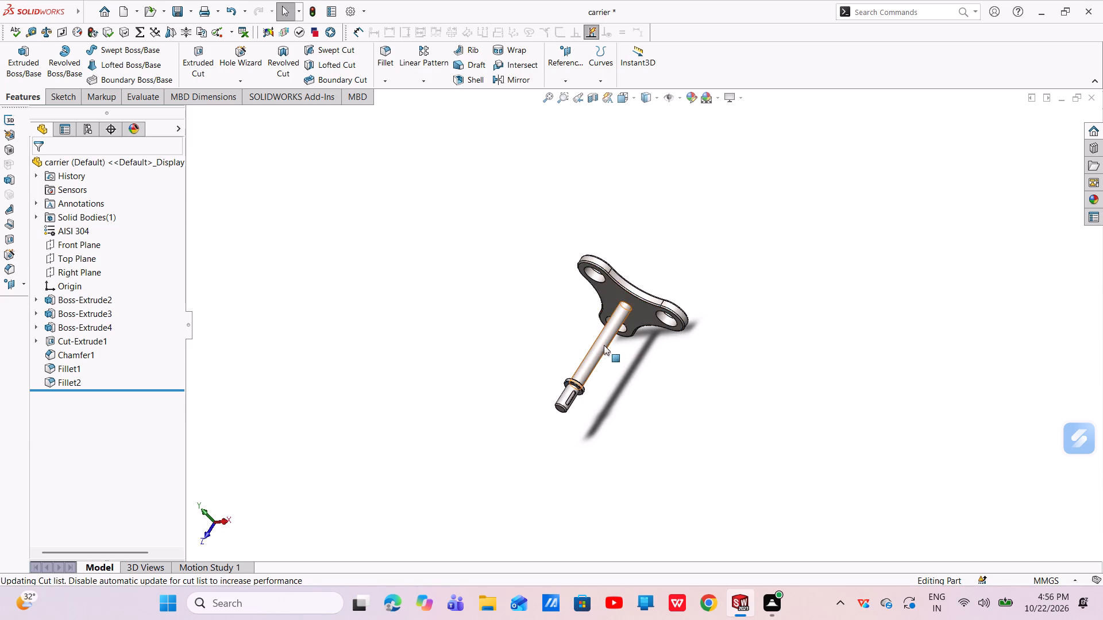
pyautogui.scroll(-3, 604, 345)
# Change the carrier's material to the steel AISI 1020.
pyautogui.click(89, 231)
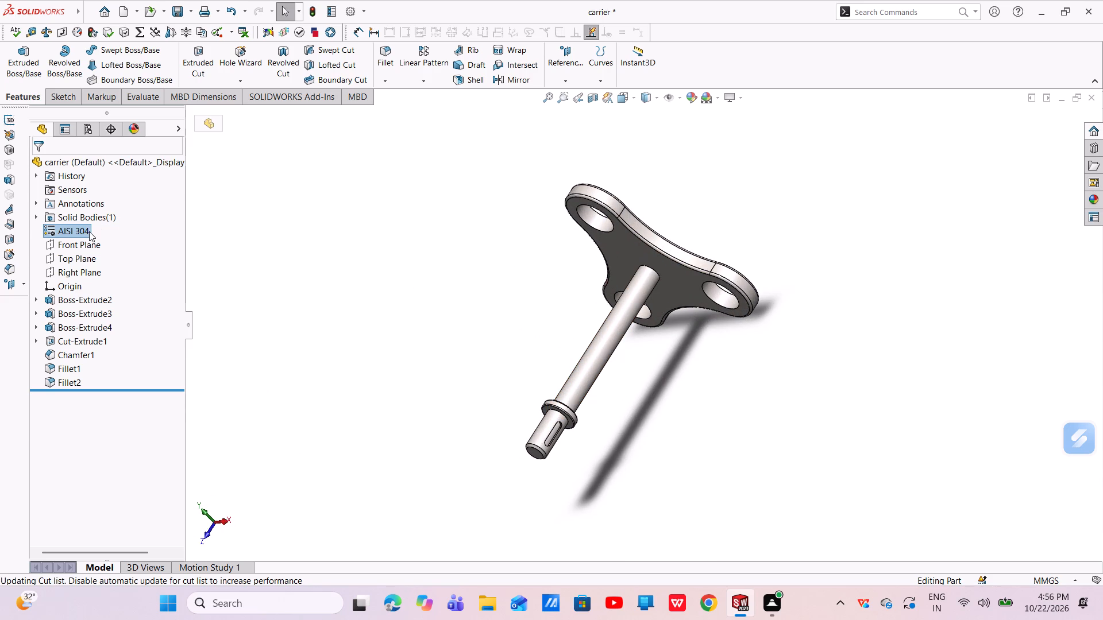
pyautogui.click(80, 234)
pyautogui.rightClick(80, 234)
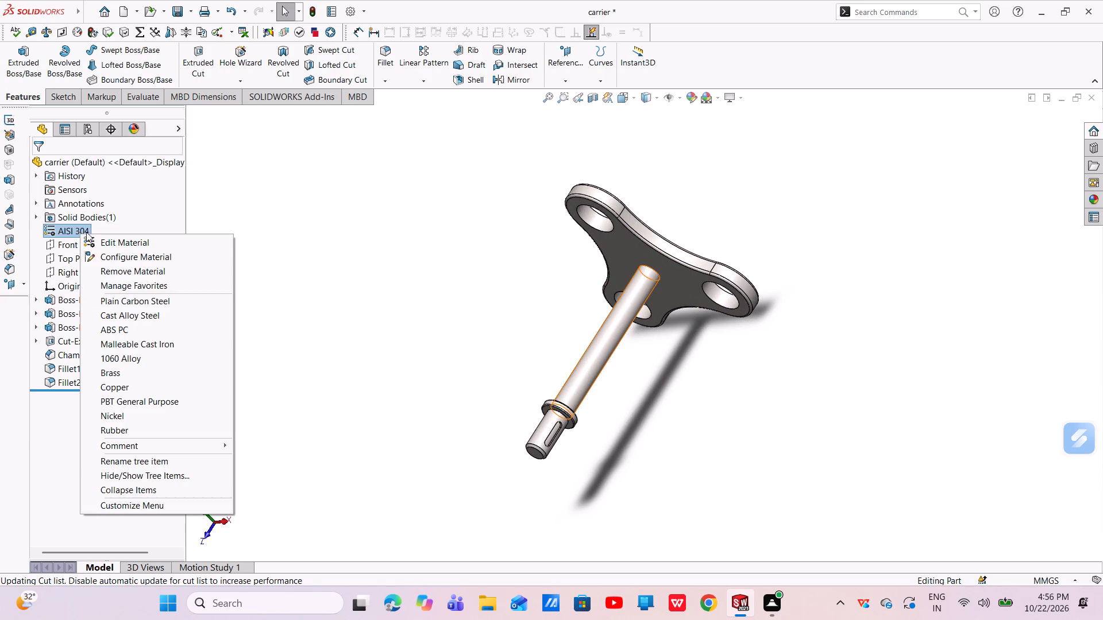
pyautogui.click(122, 239)
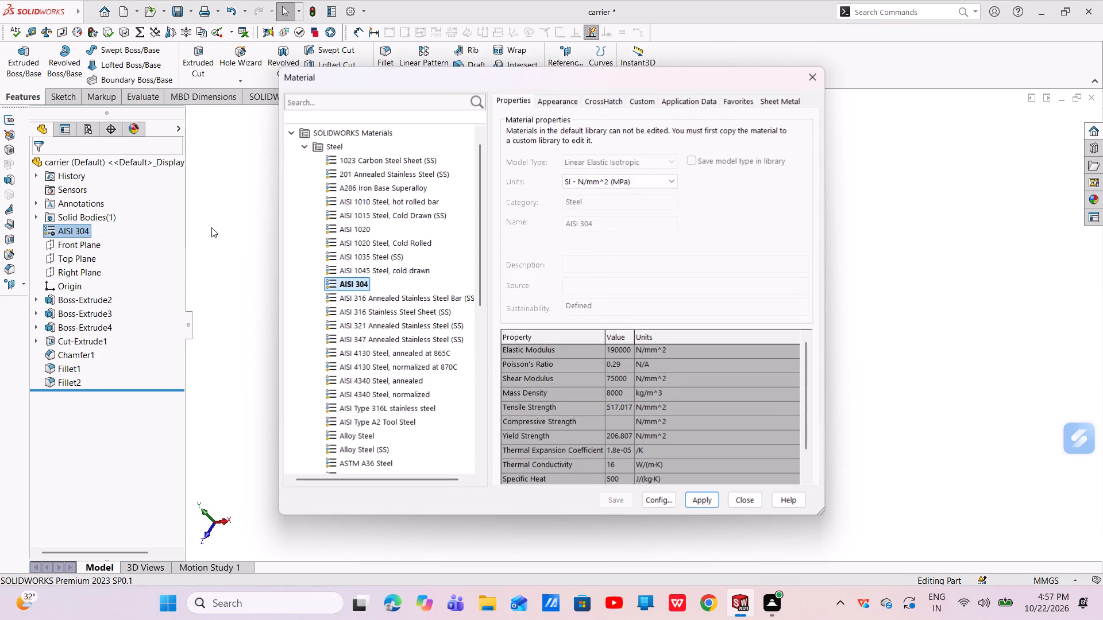
pyautogui.click(342, 231)
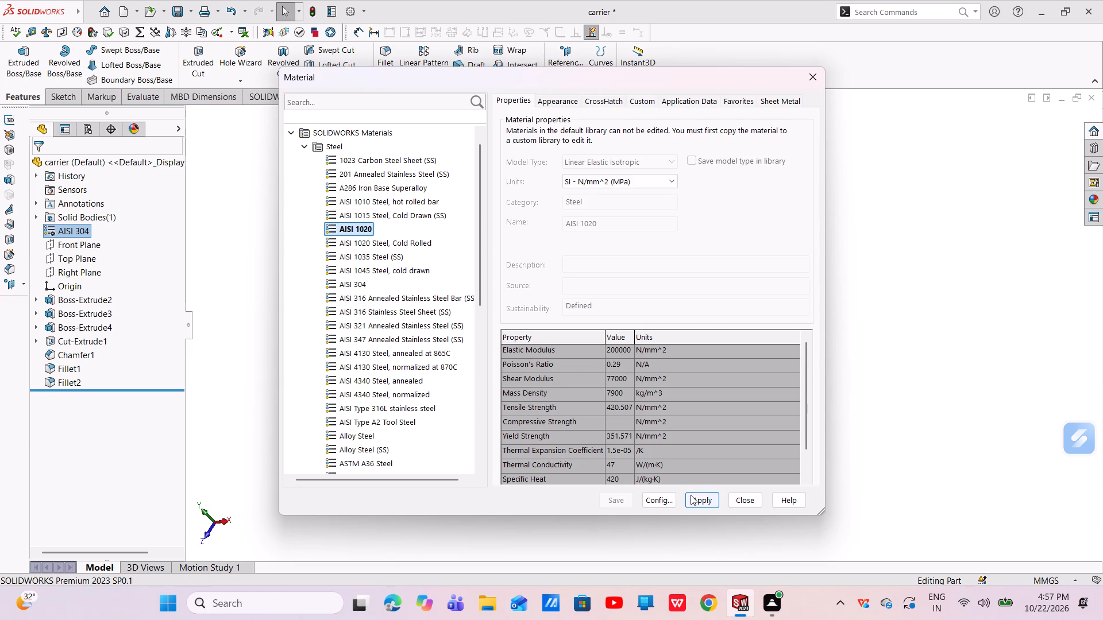
pyautogui.click(702, 501)
pyautogui.click(743, 500)
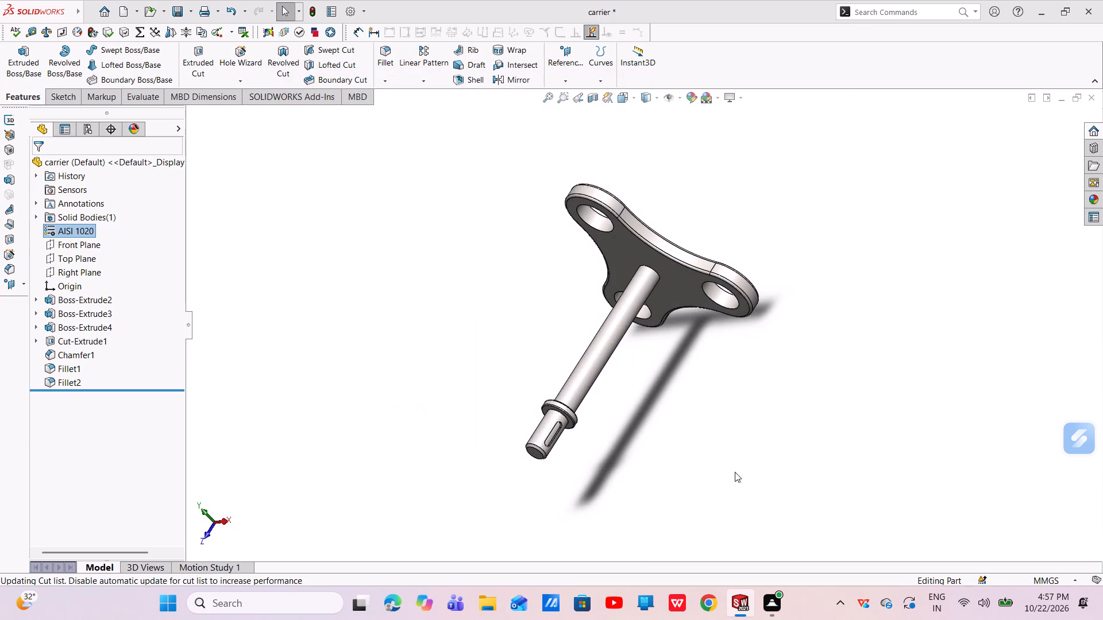
# Examine the plate, shaft and collar in the AISI 1020 material from different angles.
pyautogui.scroll(-3, 654, 299)
pyautogui.scroll(3, 654, 299)
pyautogui.moveTo(648, 298); pyautogui.dragTo(664, 241, button='middle')
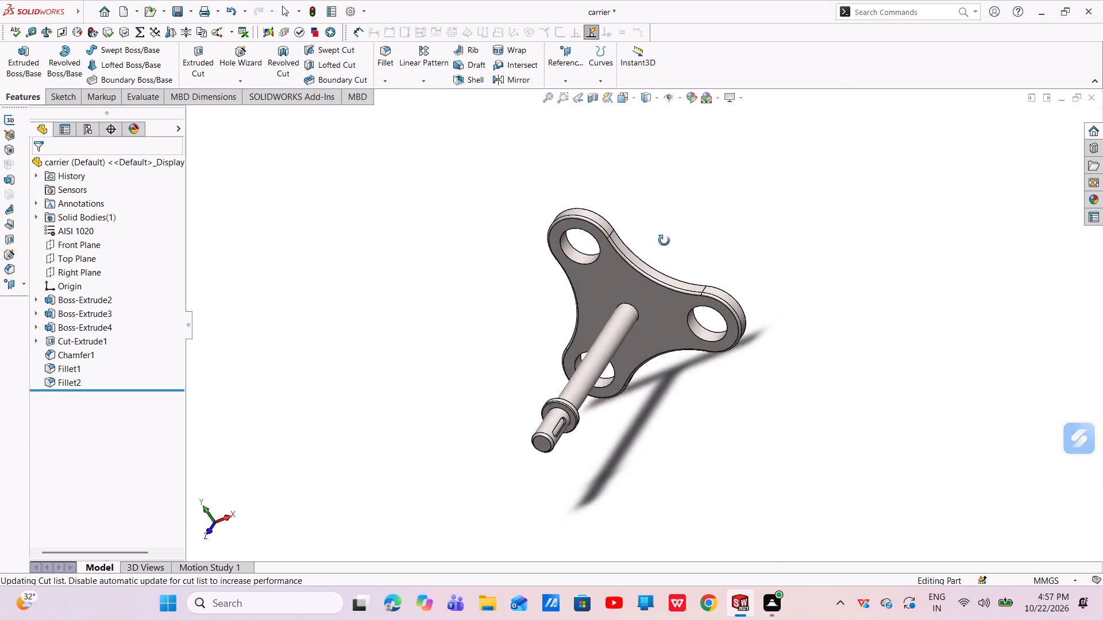
pyautogui.moveTo(664, 241); pyautogui.dragTo(688, 281, button='middle')
pyautogui.scroll(1, 638, 311)
pyautogui.scroll(-3, 560, 335)
pyautogui.scroll(-1, 756, 356)
pyautogui.moveTo(745, 348); pyautogui.dragTo(694, 340, button='middle')
pyautogui.scroll(5, 693, 340)
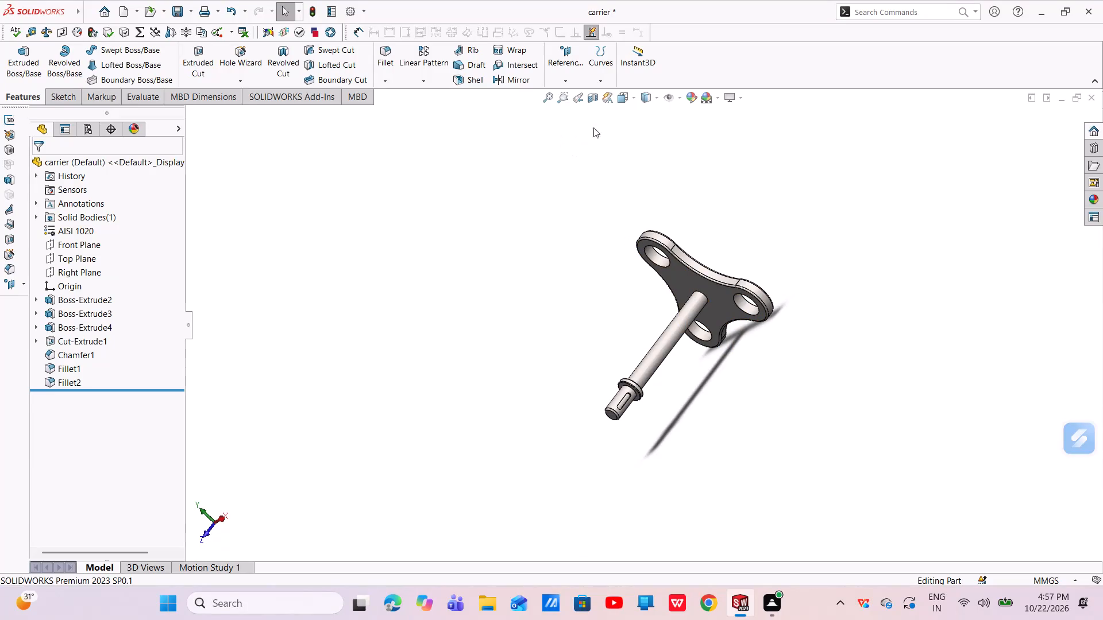
# Recolour the whole carrier bright green using the standard colour swatches.
pyautogui.click(689, 103)
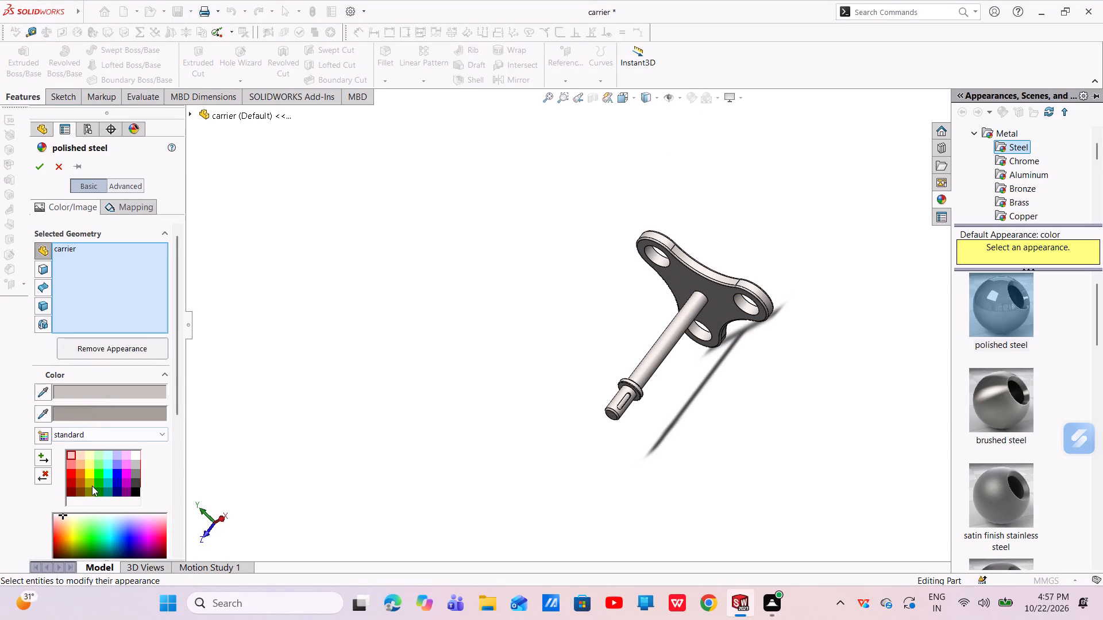
pyautogui.click(96, 483)
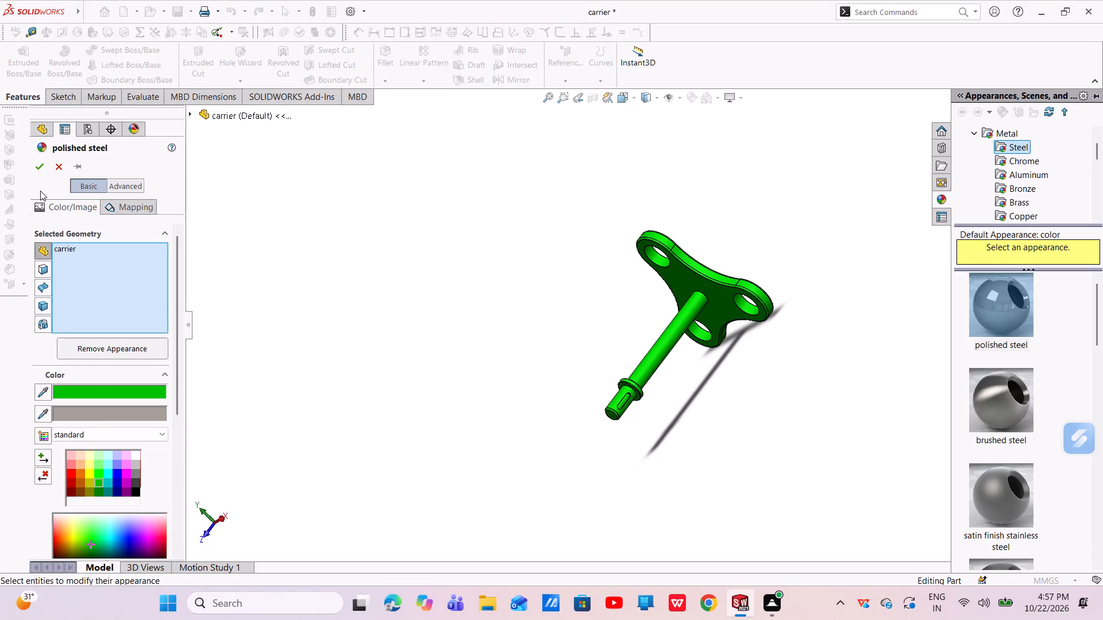
pyautogui.click(41, 169)
# Examine the green carrier's plate, shaft and collar from several angles, including the isometric view.
pyautogui.scroll(-3, 634, 370)
pyautogui.scroll(4, 634, 370)
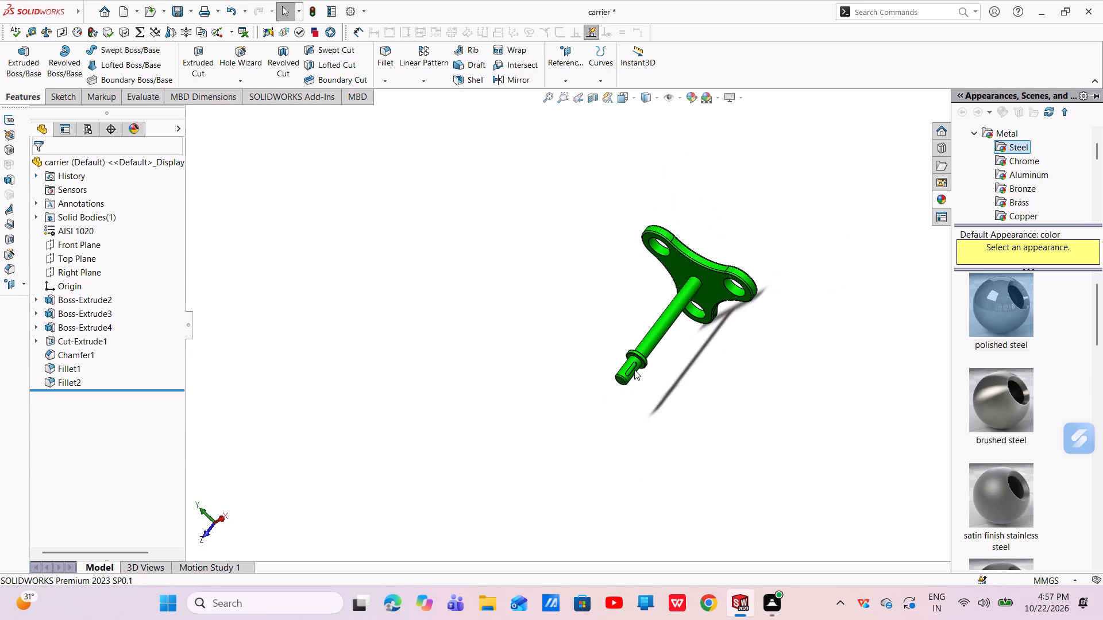
pyautogui.moveTo(635, 370); pyautogui.dragTo(662, 368, button='middle')
pyautogui.moveTo(685, 363); pyautogui.dragTo(805, 284, button='middle')
pyautogui.doubleClick(791, 244)
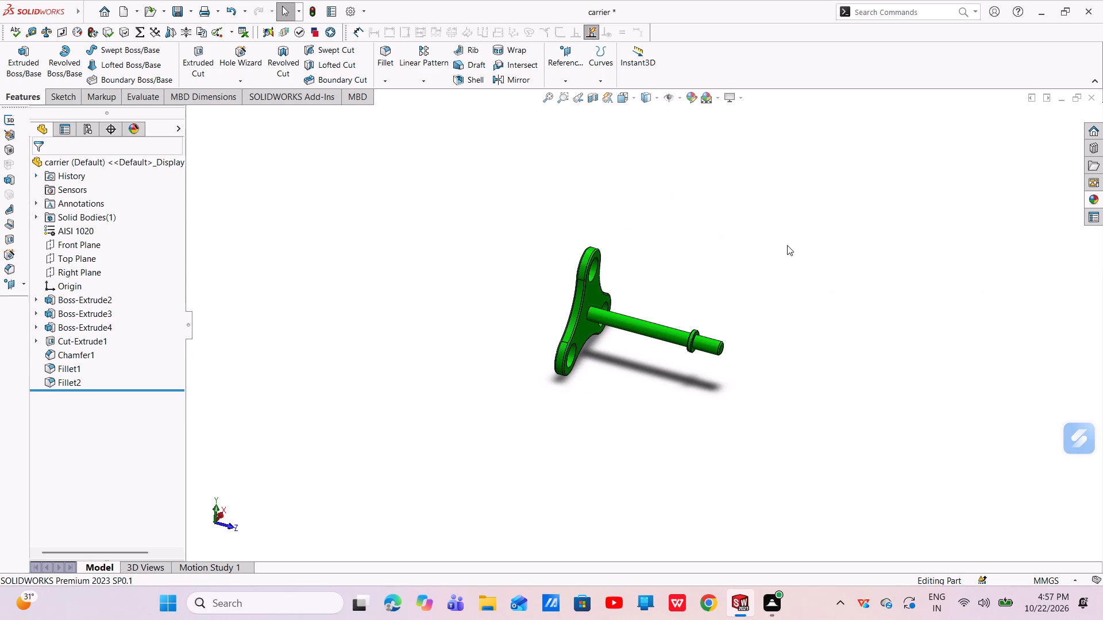
pyautogui.scroll(-4, 640, 328)
pyautogui.moveTo(633, 329); pyautogui.dragTo(565, 343, button='middle')
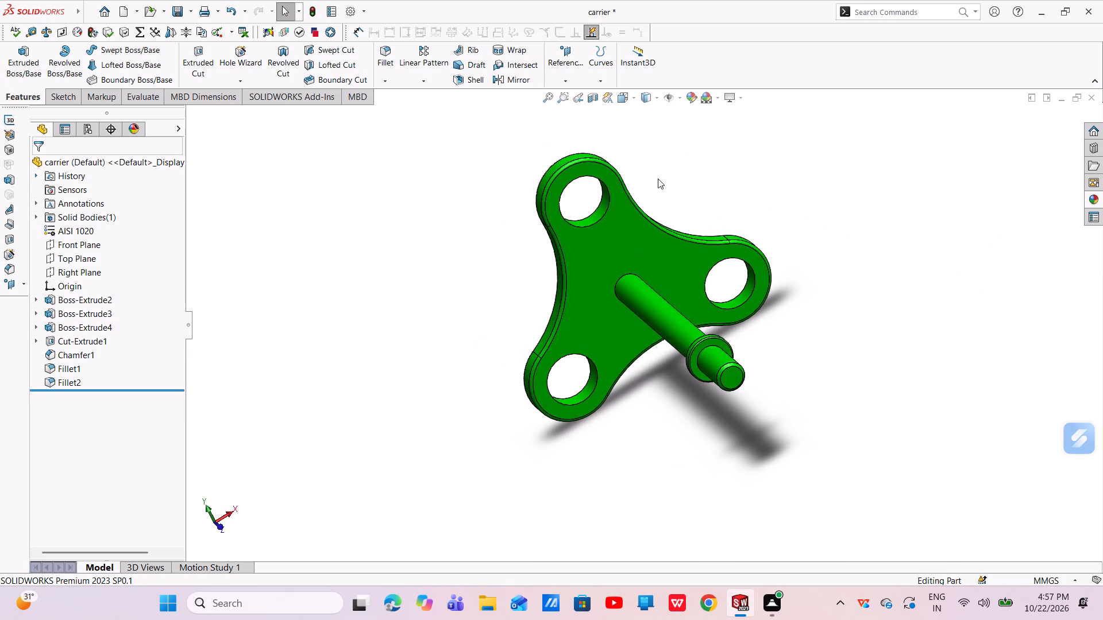
pyautogui.click(630, 101)
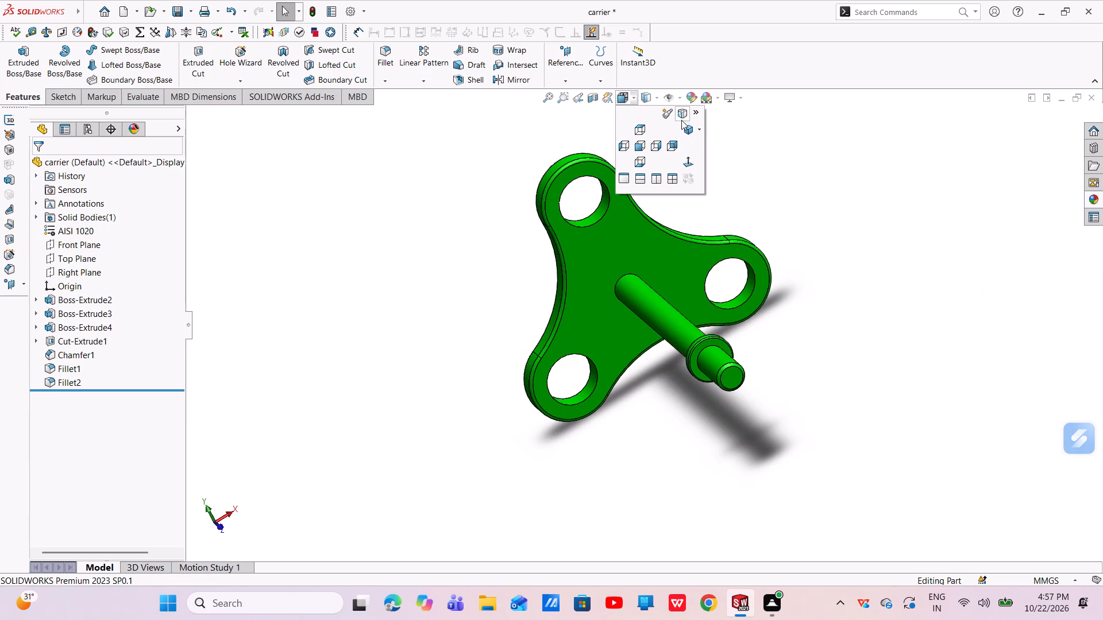
pyautogui.click(687, 124)
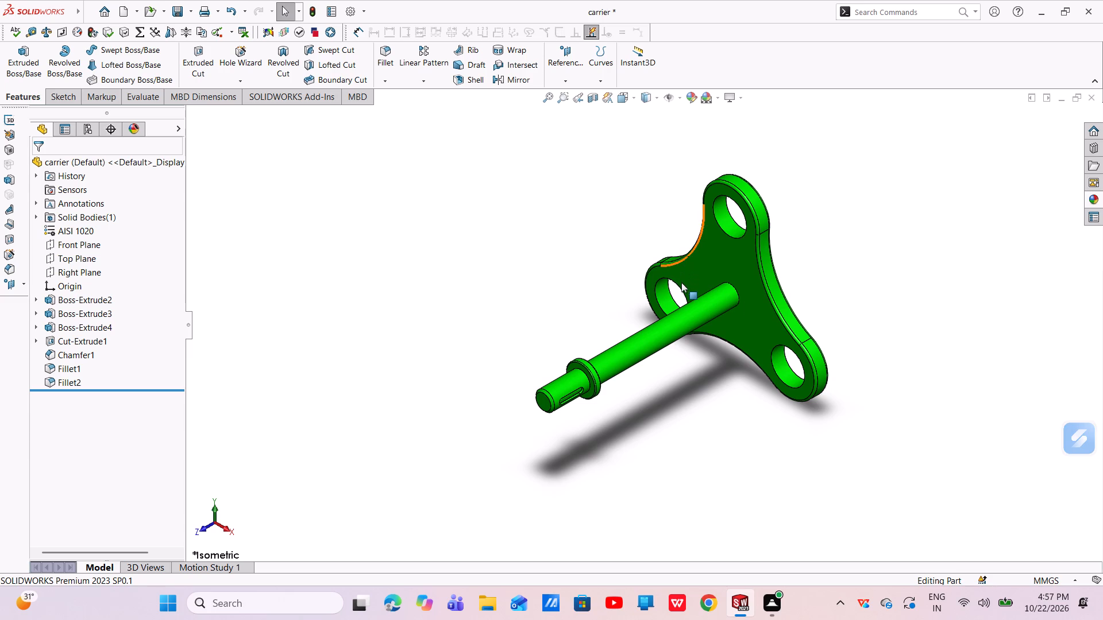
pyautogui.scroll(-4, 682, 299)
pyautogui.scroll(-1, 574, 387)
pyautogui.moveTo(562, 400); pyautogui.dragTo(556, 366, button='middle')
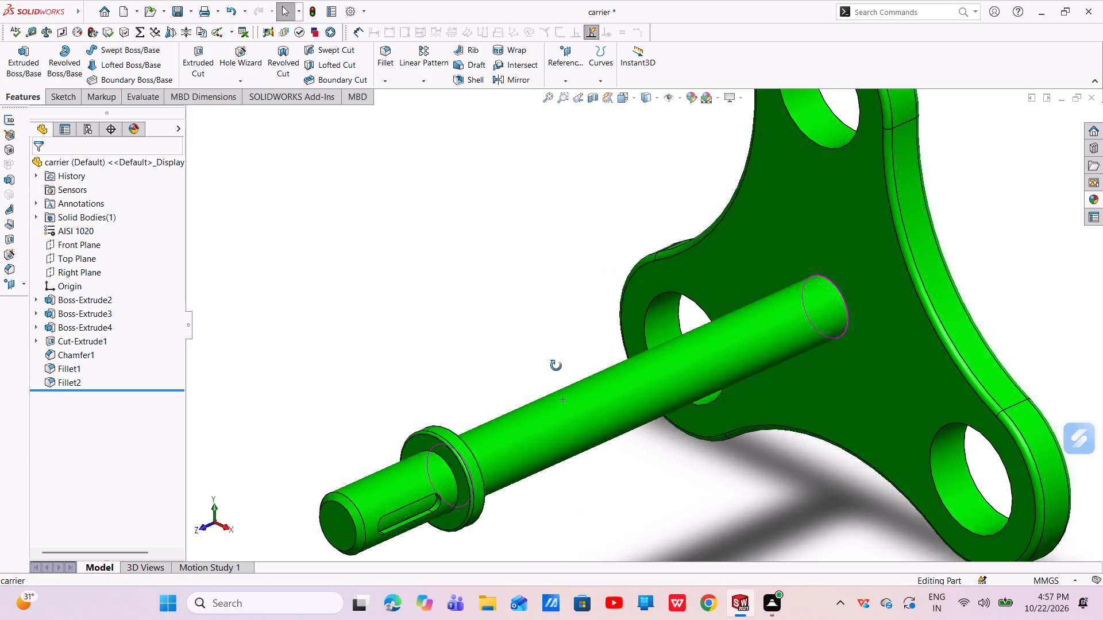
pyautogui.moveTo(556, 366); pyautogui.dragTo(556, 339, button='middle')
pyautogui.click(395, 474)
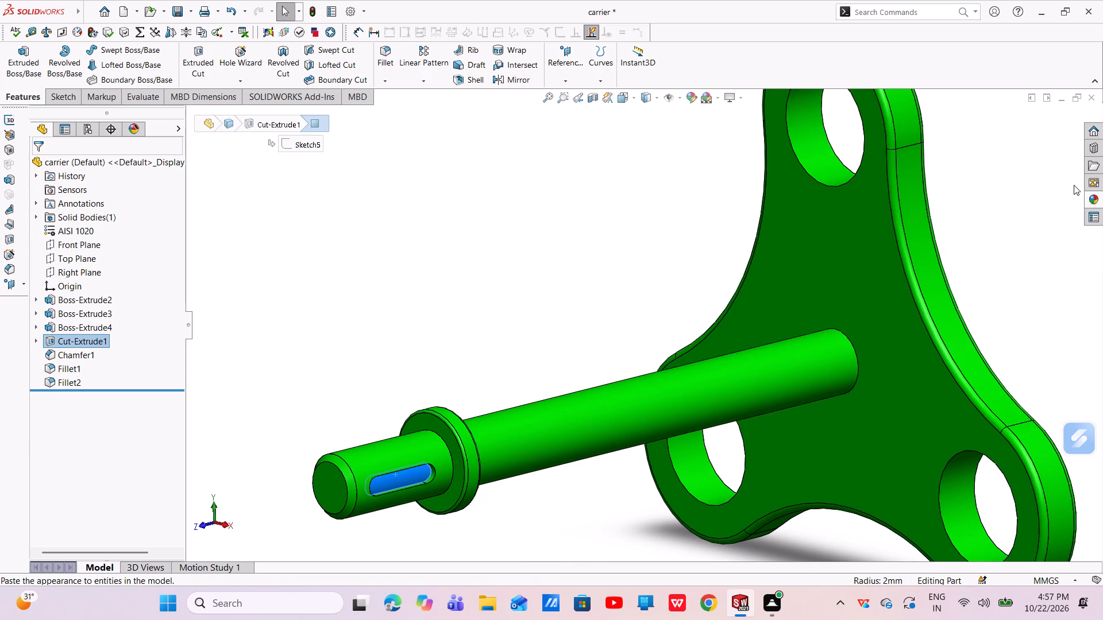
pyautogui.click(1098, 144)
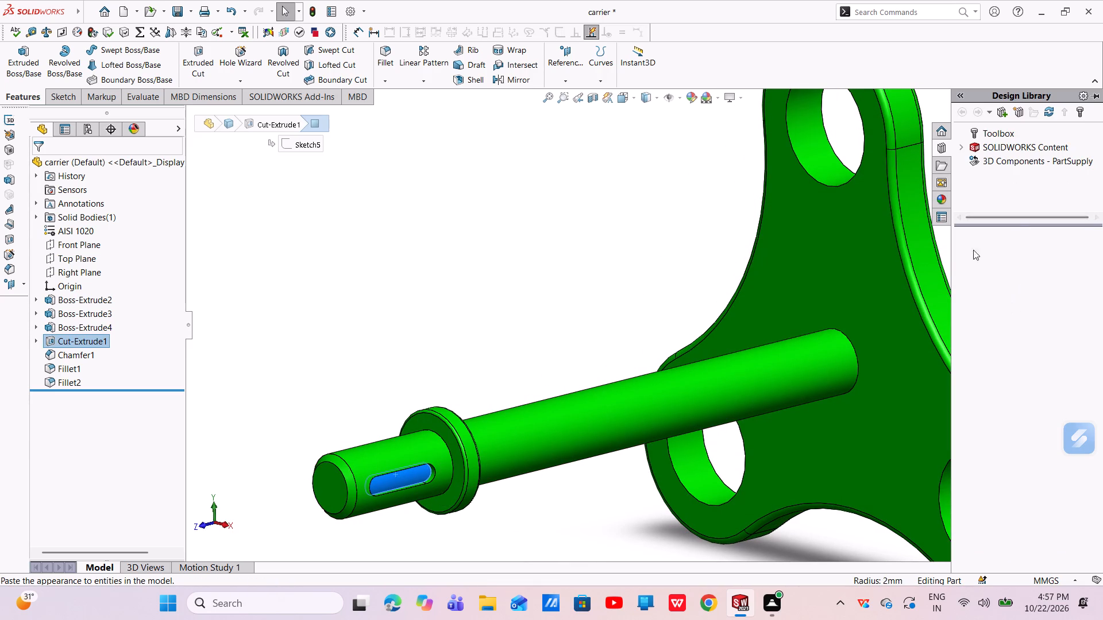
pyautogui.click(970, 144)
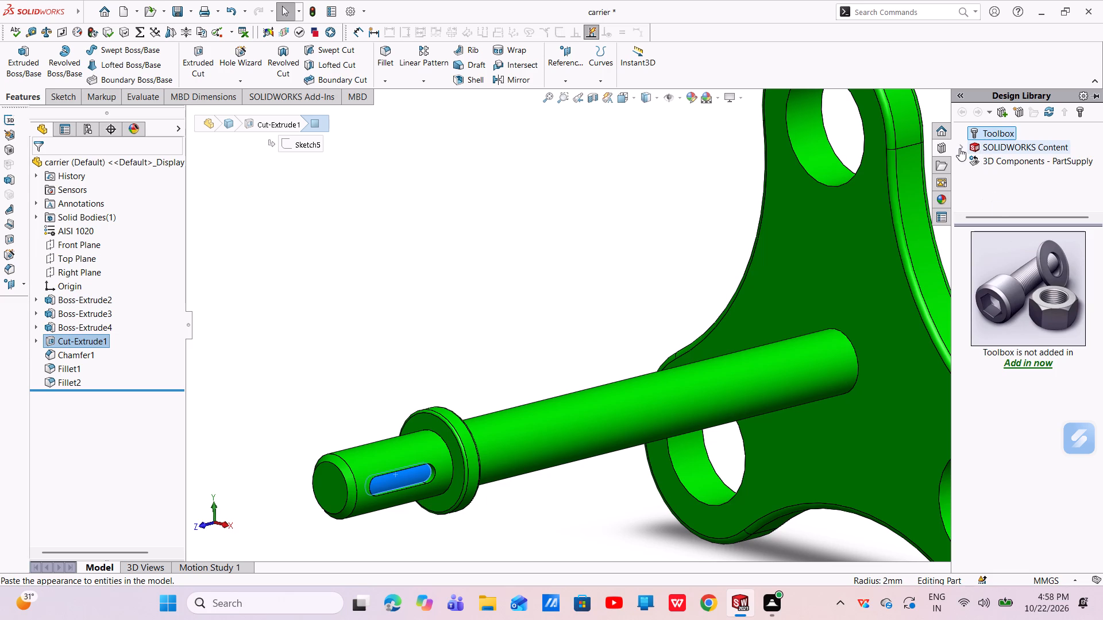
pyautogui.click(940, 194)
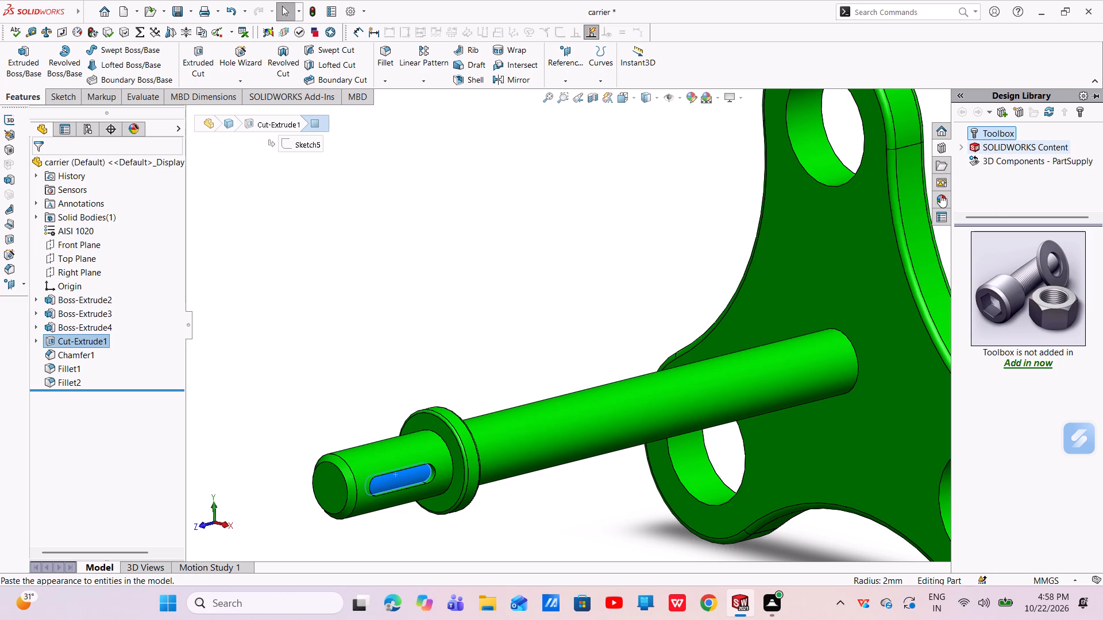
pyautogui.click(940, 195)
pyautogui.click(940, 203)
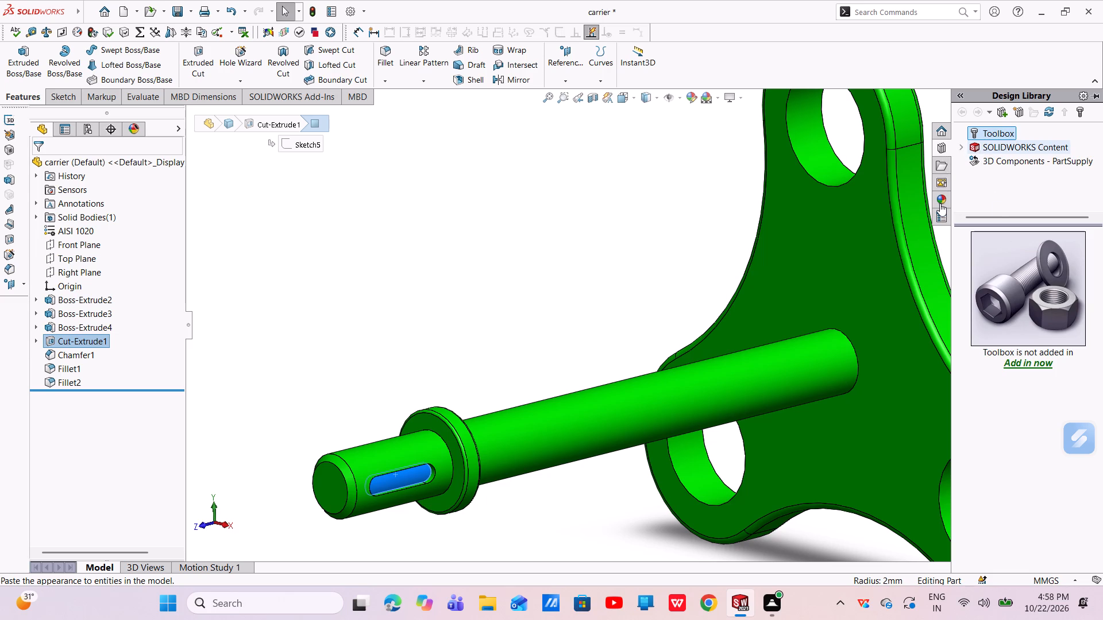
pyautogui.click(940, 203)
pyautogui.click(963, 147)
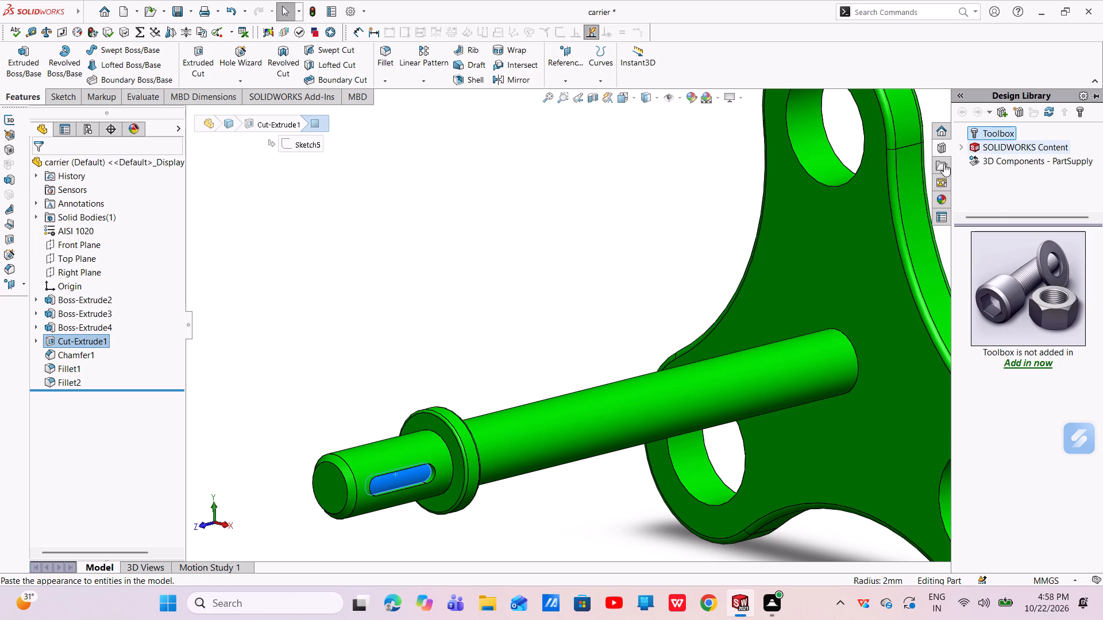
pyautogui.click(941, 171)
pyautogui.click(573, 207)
# Apply the polished steel appearance to only the floor face of the slot at the shaft's end.
pyautogui.scroll(3, 562, 224)
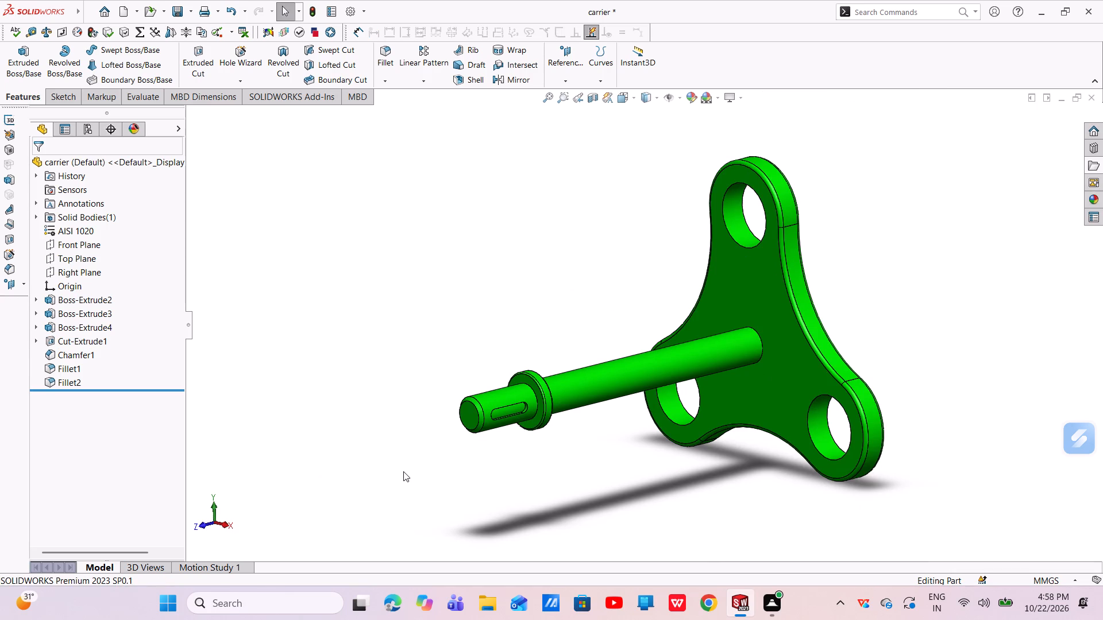
pyautogui.scroll(-3, 573, 393)
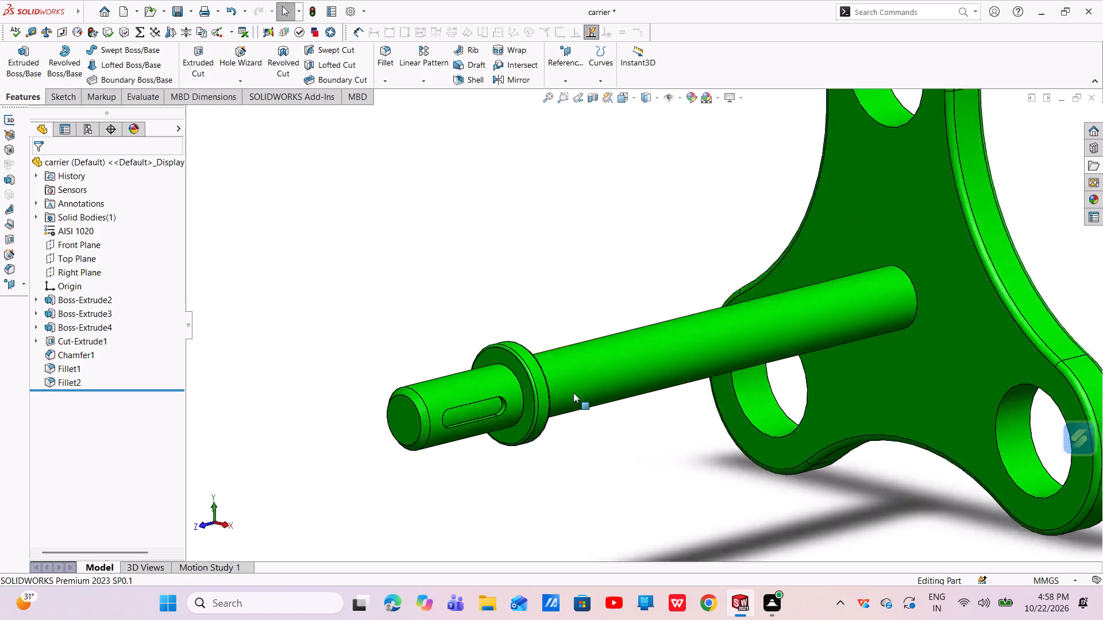
pyautogui.scroll(-2, 573, 393)
pyautogui.click(421, 420)
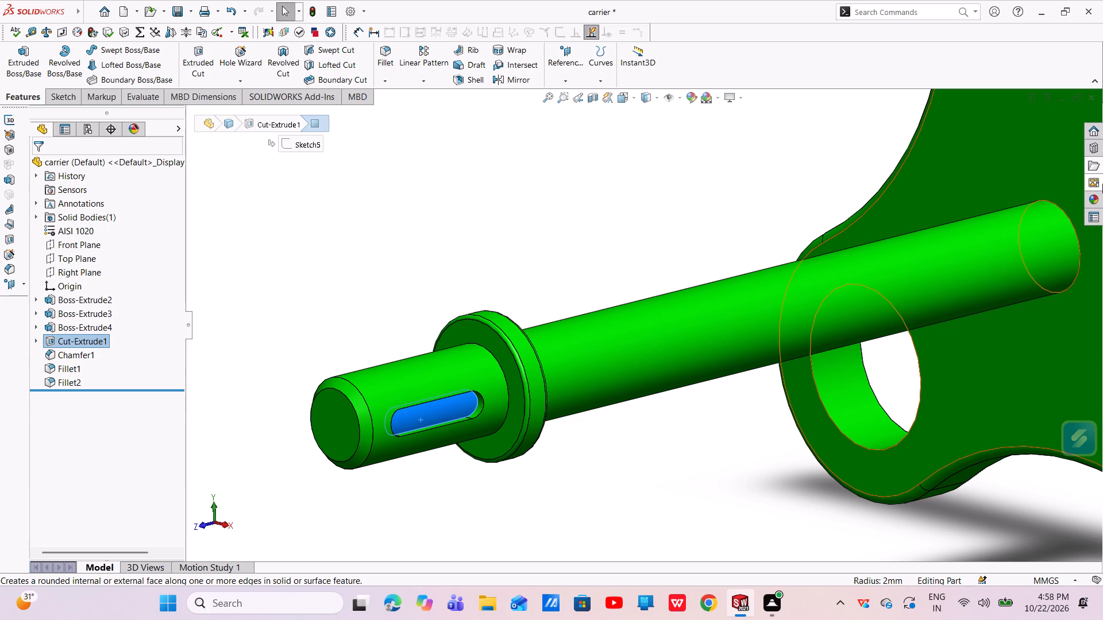
pyautogui.click(1098, 196)
pyautogui.click(1006, 303)
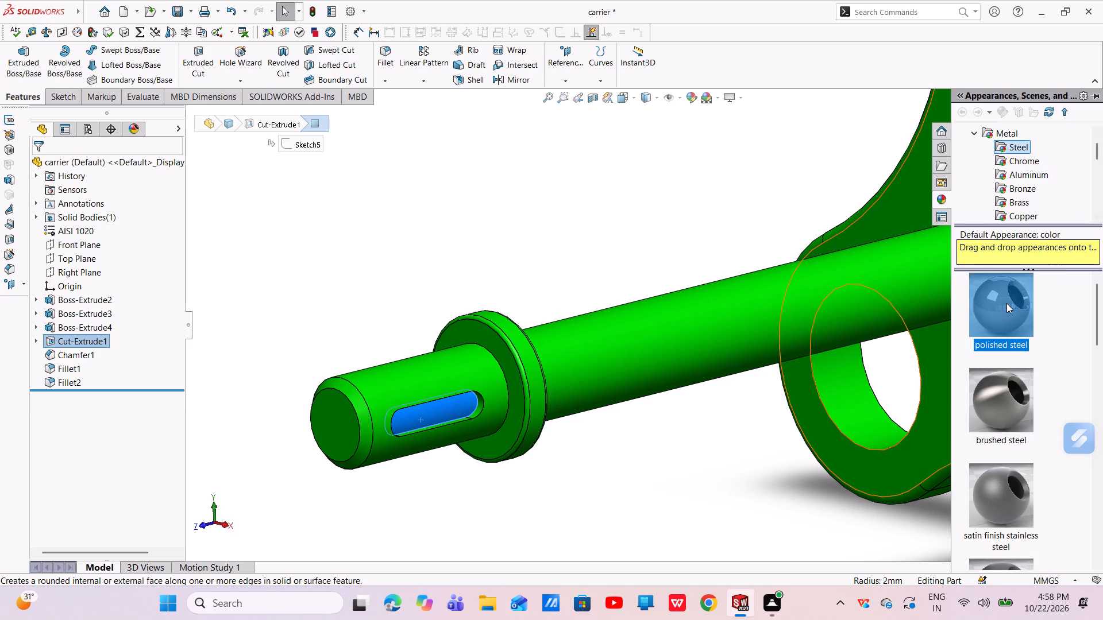
pyautogui.moveTo(1006, 303); pyautogui.dragTo(458, 401)
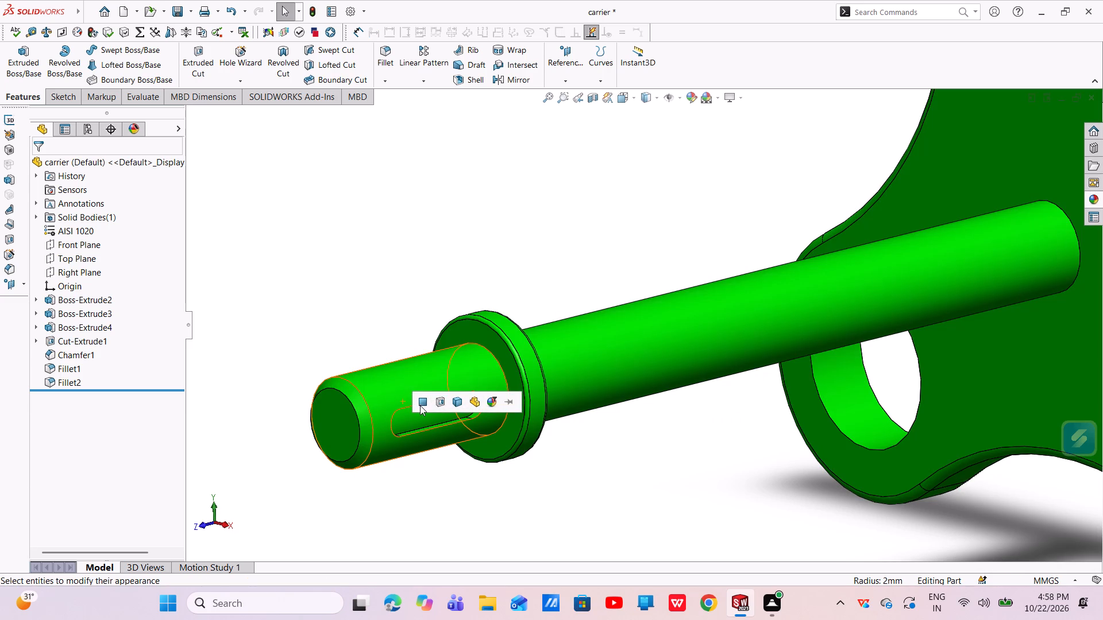
pyautogui.click(420, 405)
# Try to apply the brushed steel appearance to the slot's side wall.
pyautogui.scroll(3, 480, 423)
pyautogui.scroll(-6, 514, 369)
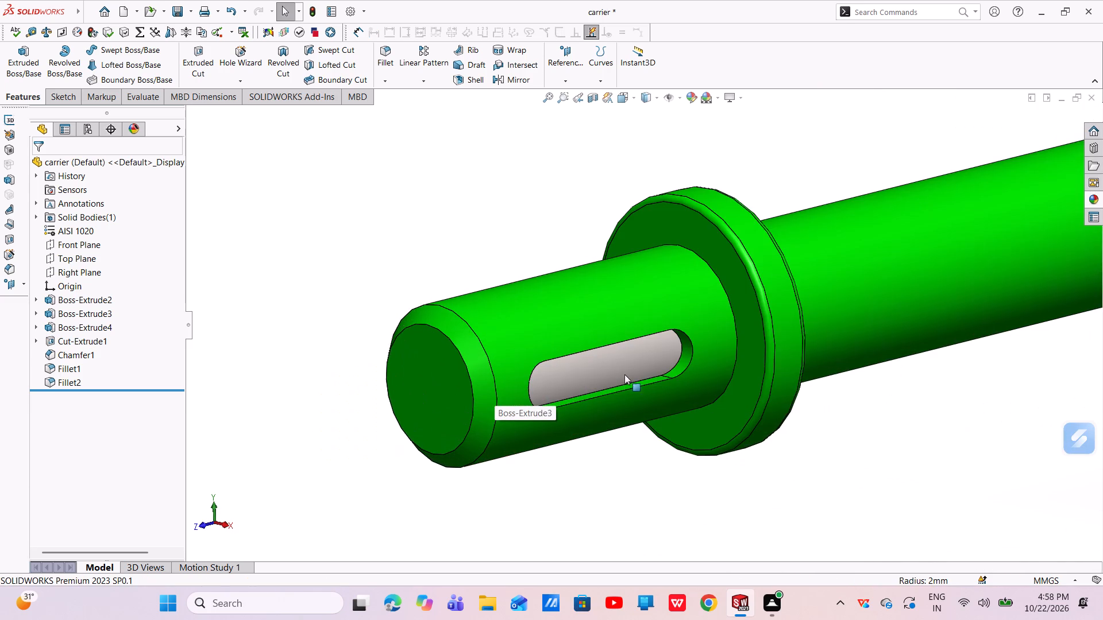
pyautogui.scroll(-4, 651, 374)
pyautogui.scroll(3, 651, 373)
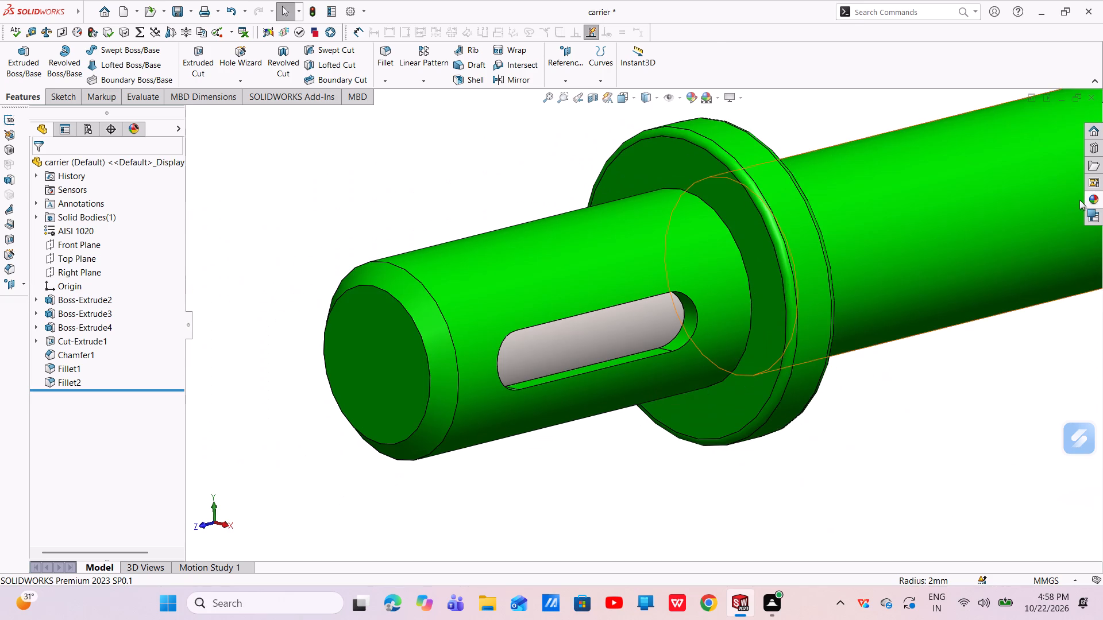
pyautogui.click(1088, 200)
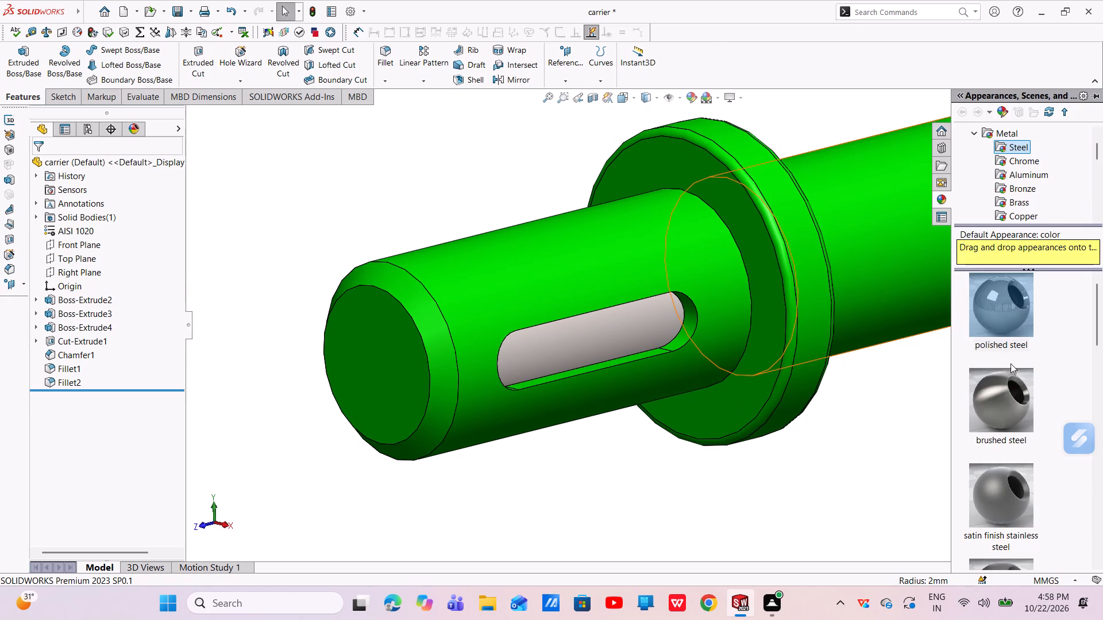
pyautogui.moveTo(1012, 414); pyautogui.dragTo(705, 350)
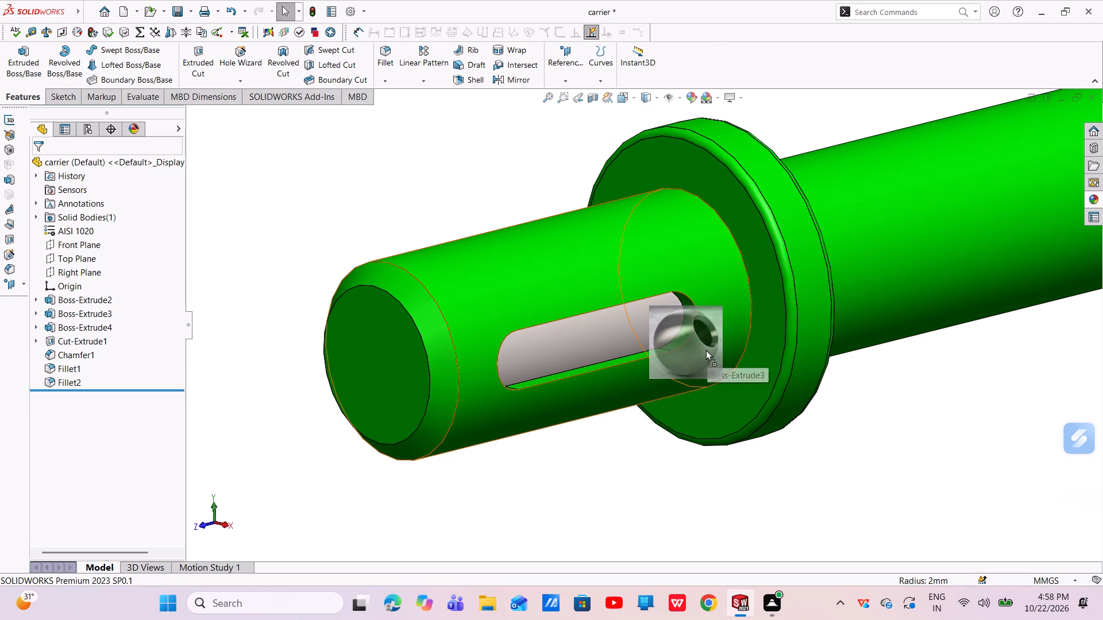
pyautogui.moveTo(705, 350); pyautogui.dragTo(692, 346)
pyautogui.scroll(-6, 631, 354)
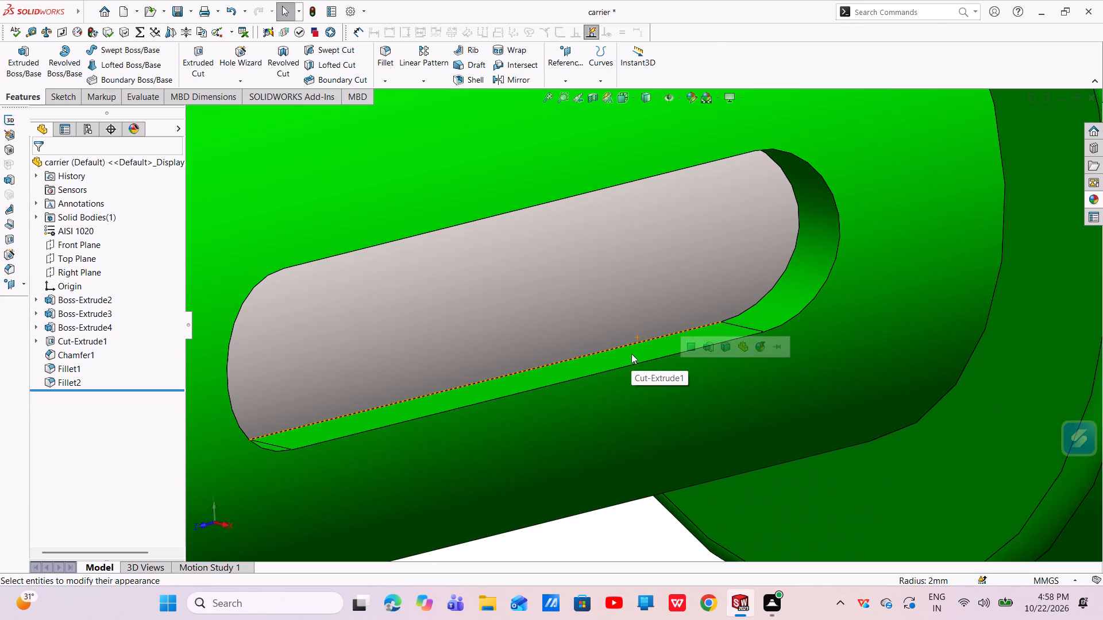
# Select the slot's two long side walls and two rounded end walls and apply polished steel at face level.
pyautogui.click(578, 369)
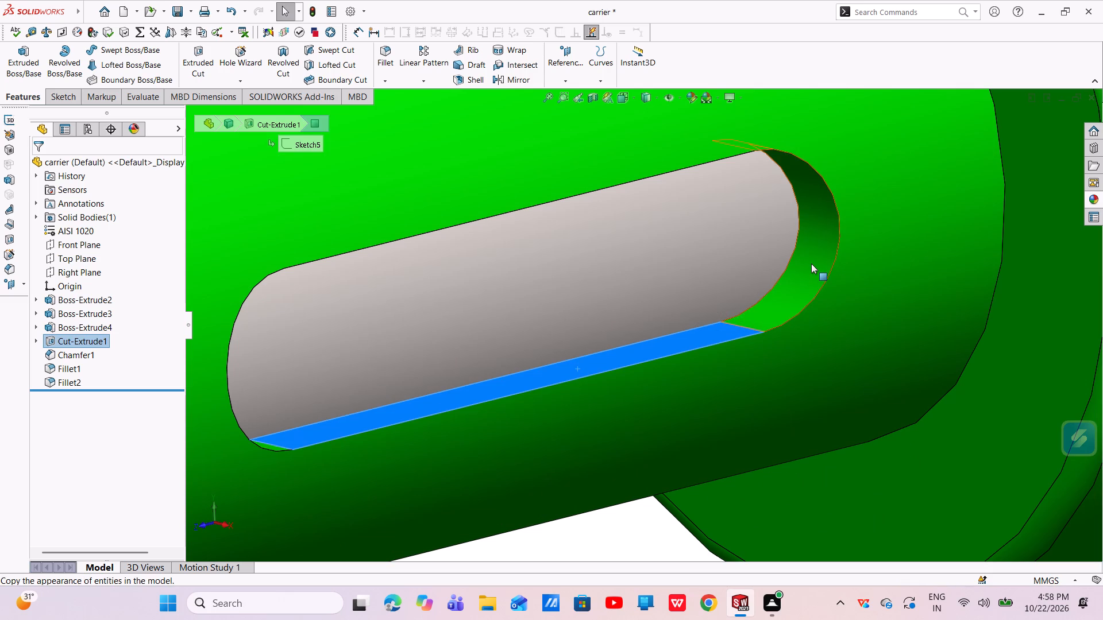
pyautogui.keyDown('ctrl'); pyautogui.click(811, 263); pyautogui.keyUp('ctrl')
pyautogui.scroll(5, 811, 263)
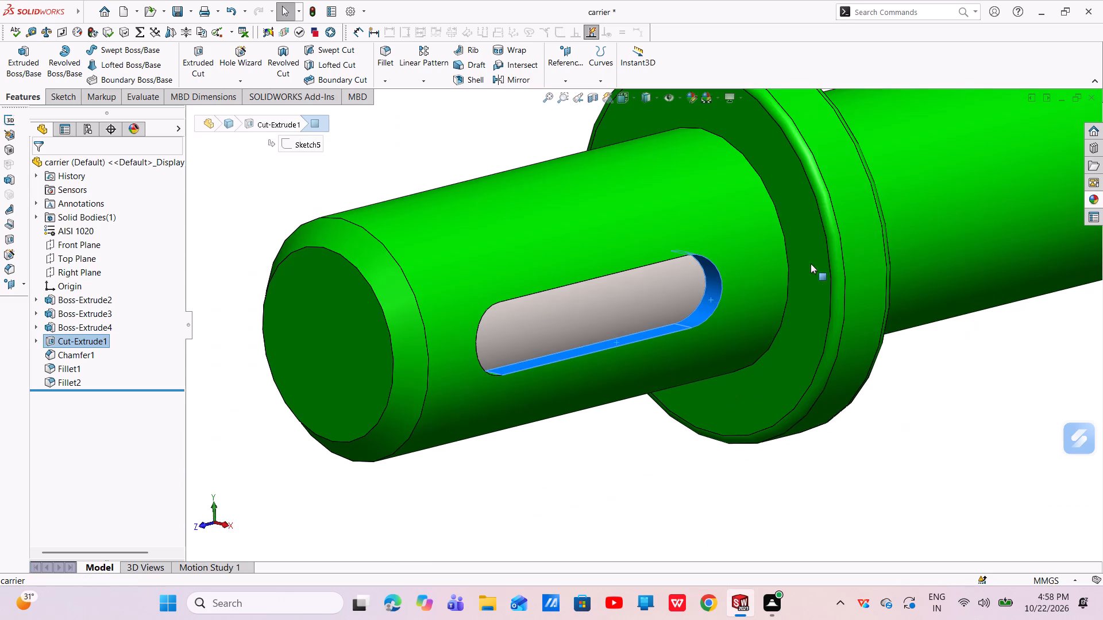
pyautogui.moveTo(459, 292); pyautogui.dragTo(503, 258, button='middle')
pyautogui.scroll(1, 459, 292)
pyautogui.scroll(1, 503, 258)
pyautogui.scroll(-6, 527, 309)
pyautogui.moveTo(553, 316); pyautogui.dragTo(480, 300, button='middle')
pyautogui.scroll(1, 485, 300)
pyautogui.scroll(4, 616, 374)
pyautogui.moveTo(614, 375); pyautogui.dragTo(546, 390, button='middle')
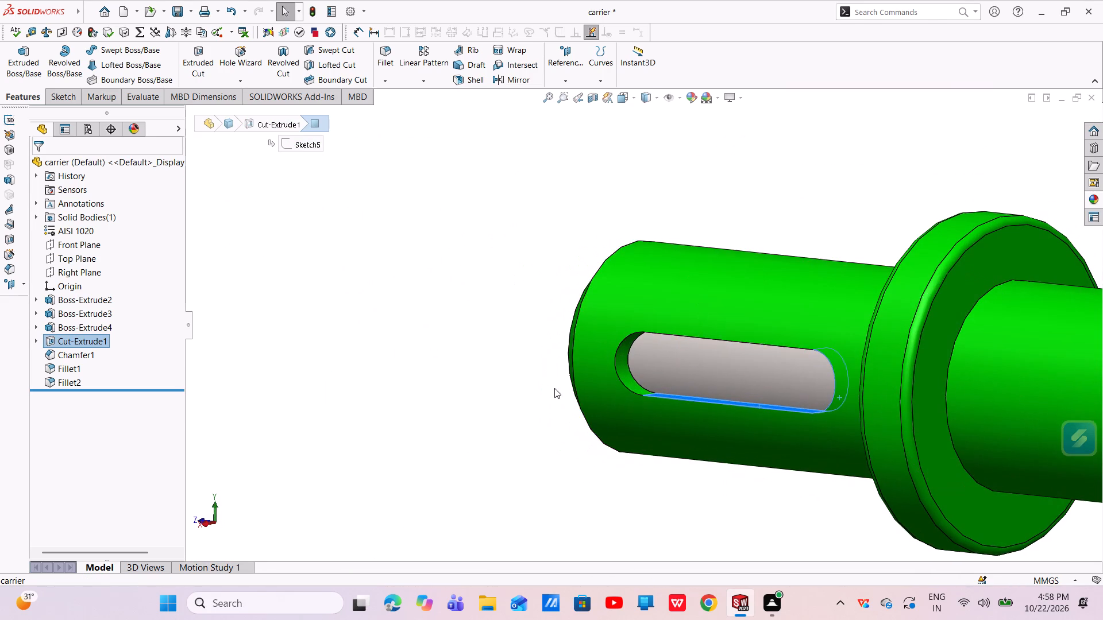
pyautogui.keyDown('ctrl'); pyautogui.click(626, 362); pyautogui.keyUp('ctrl')
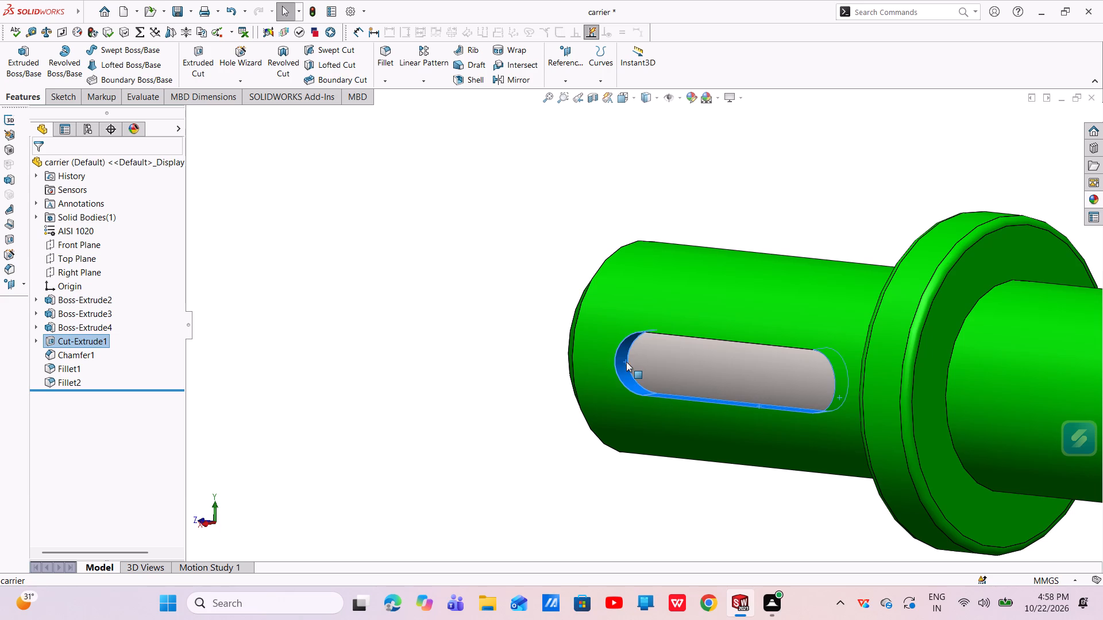
pyautogui.scroll(-3, 626, 362)
pyautogui.moveTo(769, 365); pyautogui.dragTo(781, 278, button='middle')
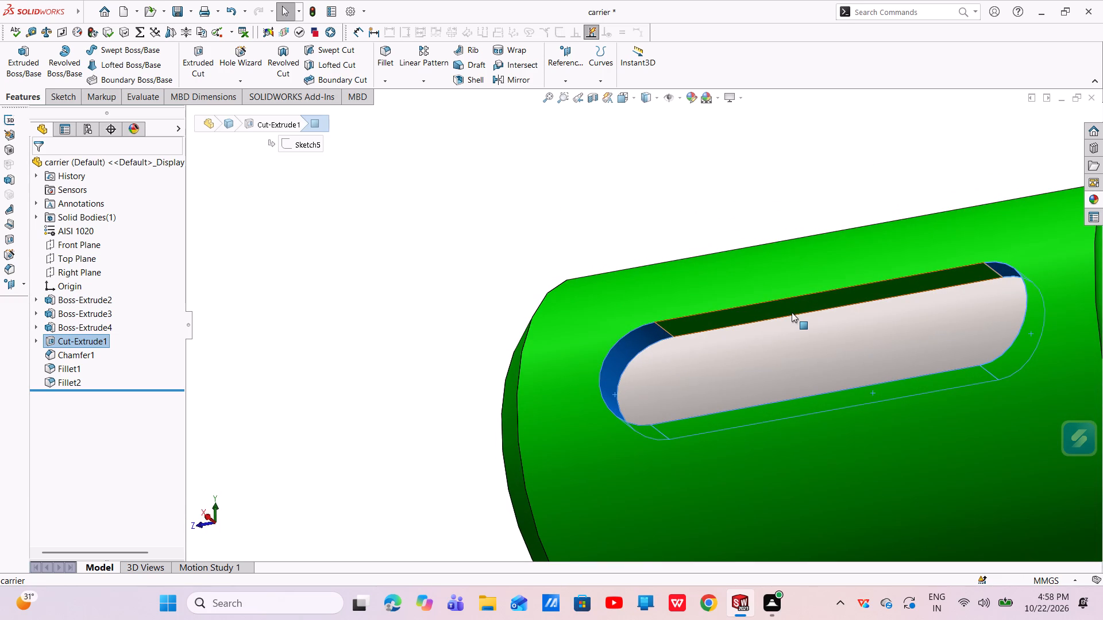
pyautogui.keyDown('ctrl'); pyautogui.click(791, 304); pyautogui.keyUp('ctrl')
pyautogui.scroll(5, 791, 304)
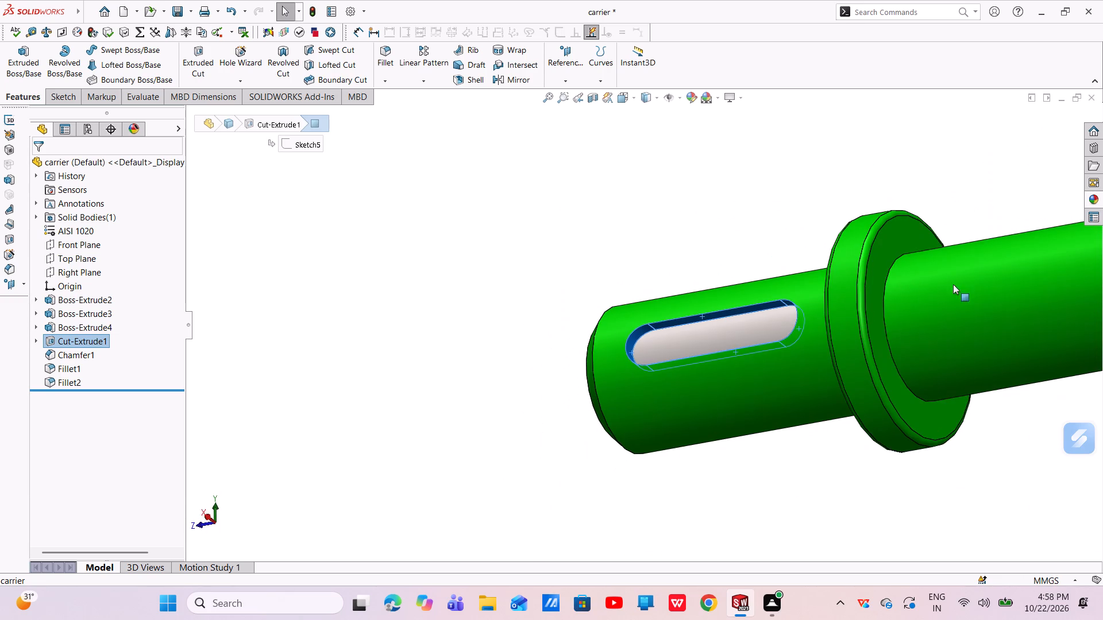
pyautogui.click(1091, 199)
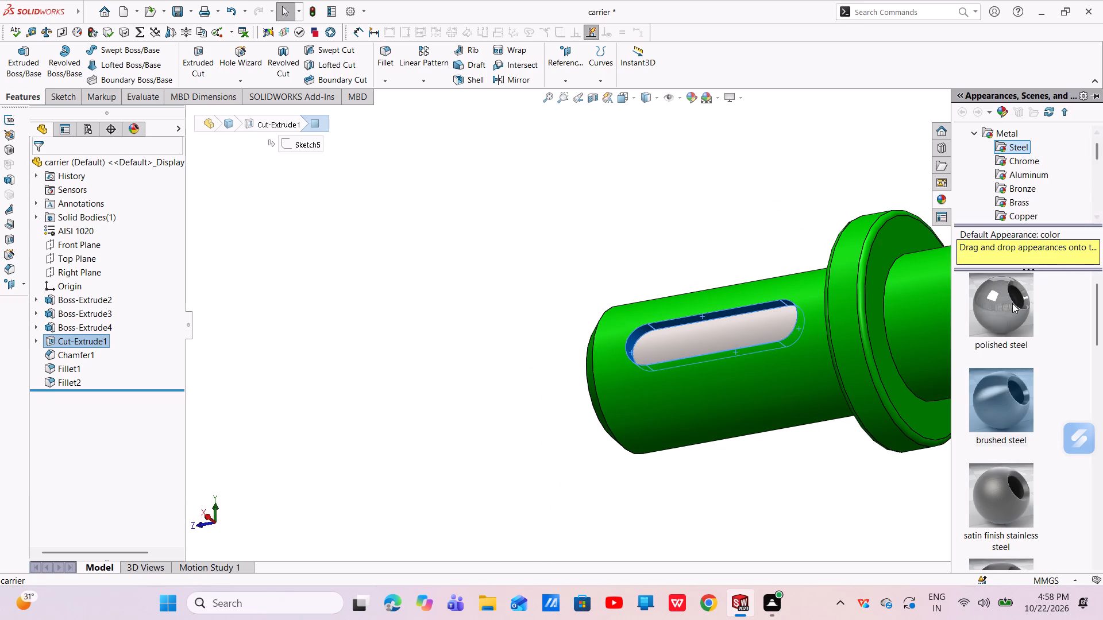
pyautogui.click(1007, 315)
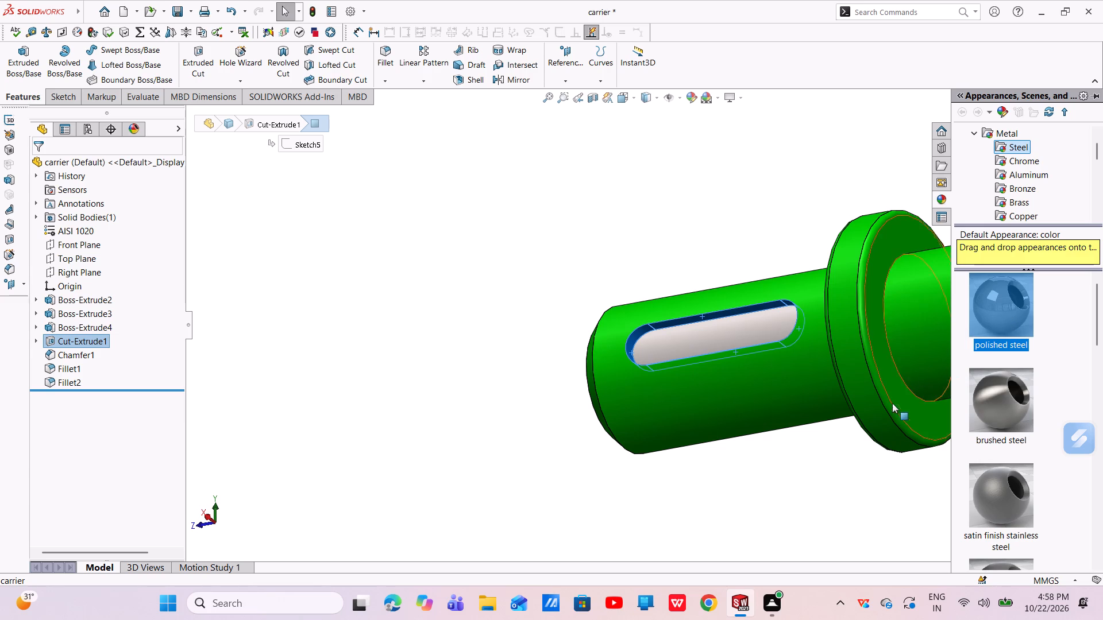
pyautogui.moveTo(1003, 315); pyautogui.dragTo(684, 334)
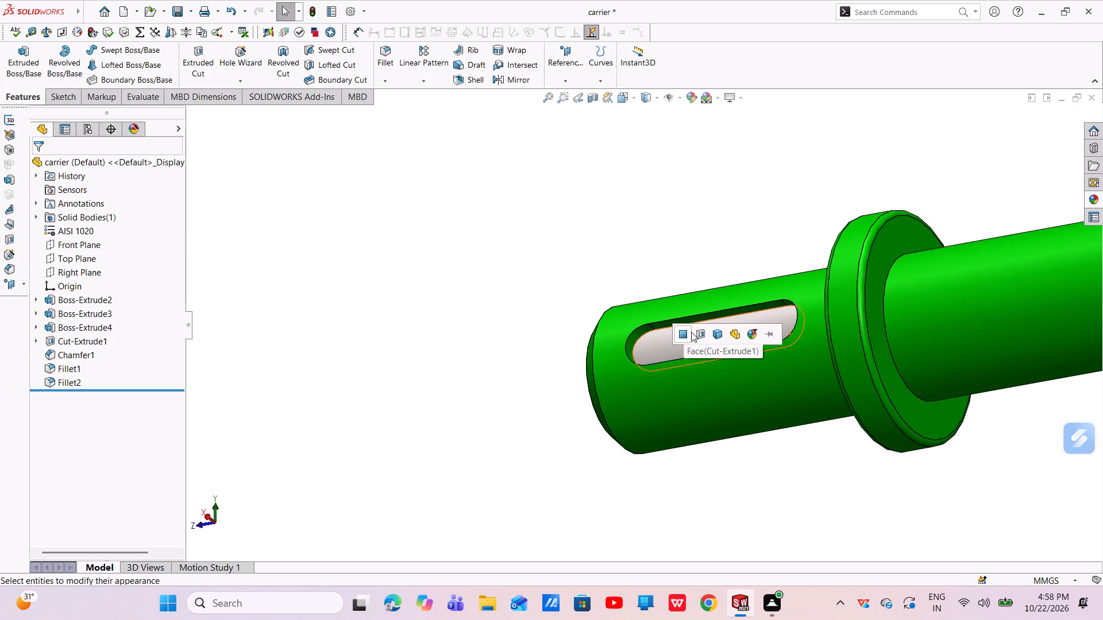
pyautogui.click(682, 334)
# Examine the slot, collar and three-armed plate from different angles.
pyautogui.scroll(4, 682, 334)
pyautogui.moveTo(706, 339); pyautogui.dragTo(722, 418, button='middle')
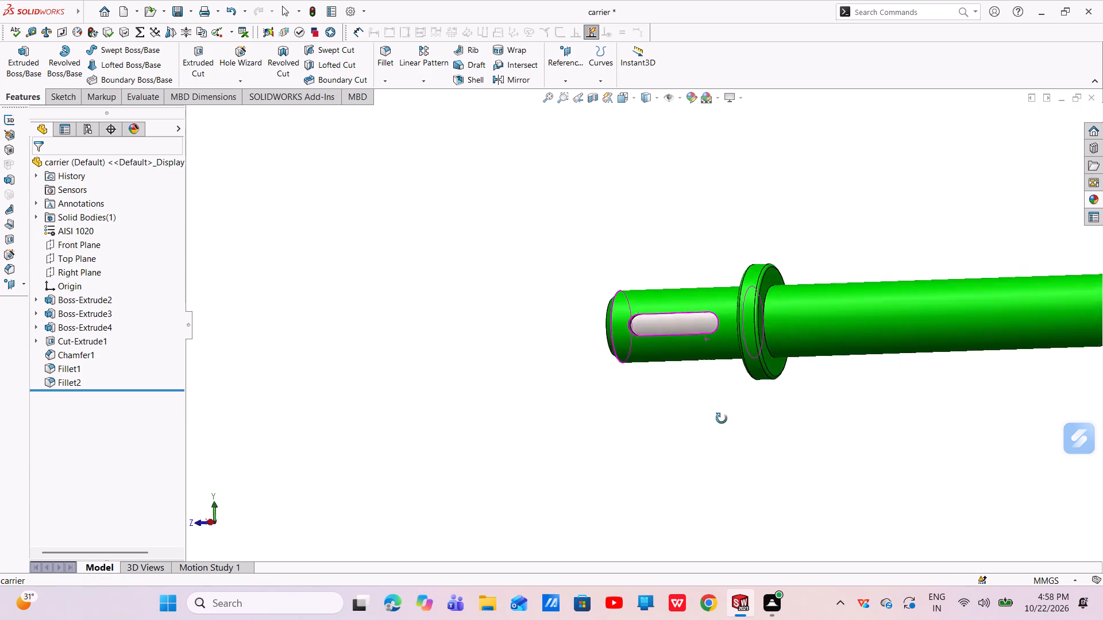
pyautogui.moveTo(722, 418); pyautogui.dragTo(732, 463, button='middle')
pyautogui.scroll(4, 703, 340)
pyautogui.moveTo(692, 334); pyautogui.dragTo(809, 437, button='middle')
pyautogui.scroll(-5, 816, 273)
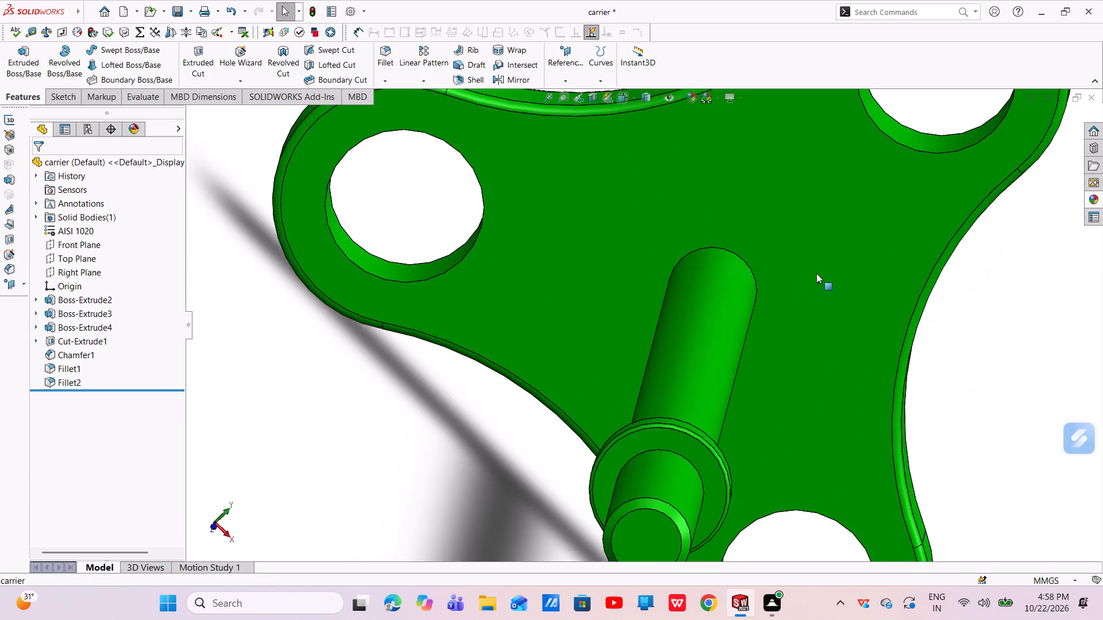
# Inspect the finished carrier's plate, shaft, collar and slot from several angles, finishing on an angled overall view with the slot facing forward.
pyautogui.scroll(6, 816, 273)
pyautogui.moveTo(834, 312); pyautogui.dragTo(735, 292, button='middle')
pyautogui.scroll(-1, 750, 286)
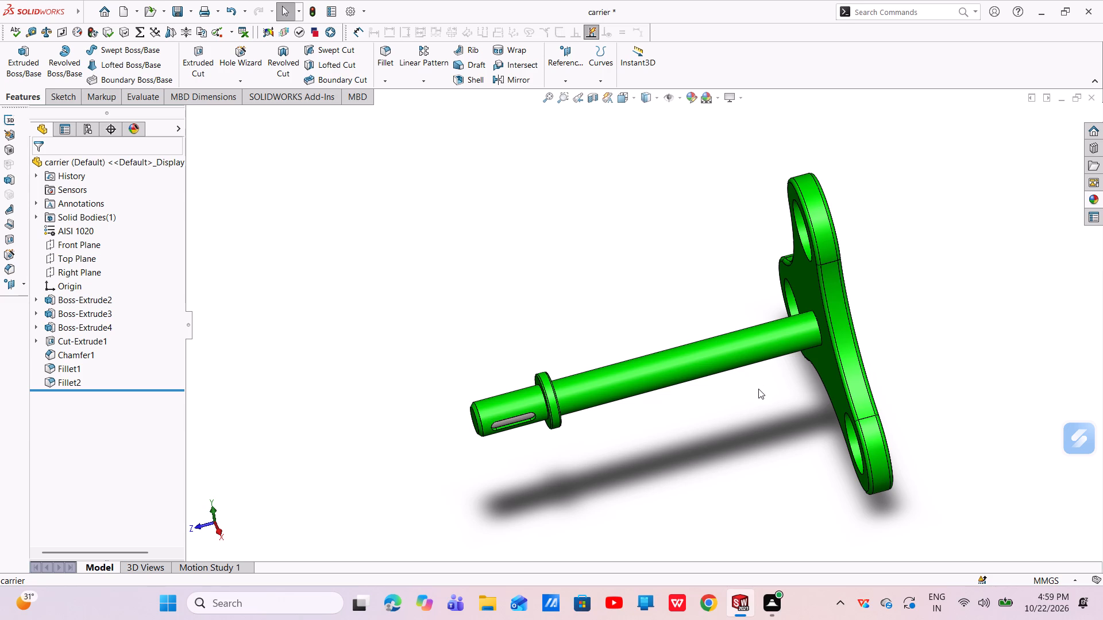
pyautogui.scroll(3, 758, 389)
pyautogui.moveTo(645, 392); pyautogui.dragTo(739, 458, button='middle')
pyautogui.scroll(1, 728, 446)
pyautogui.scroll(-1, 686, 348)
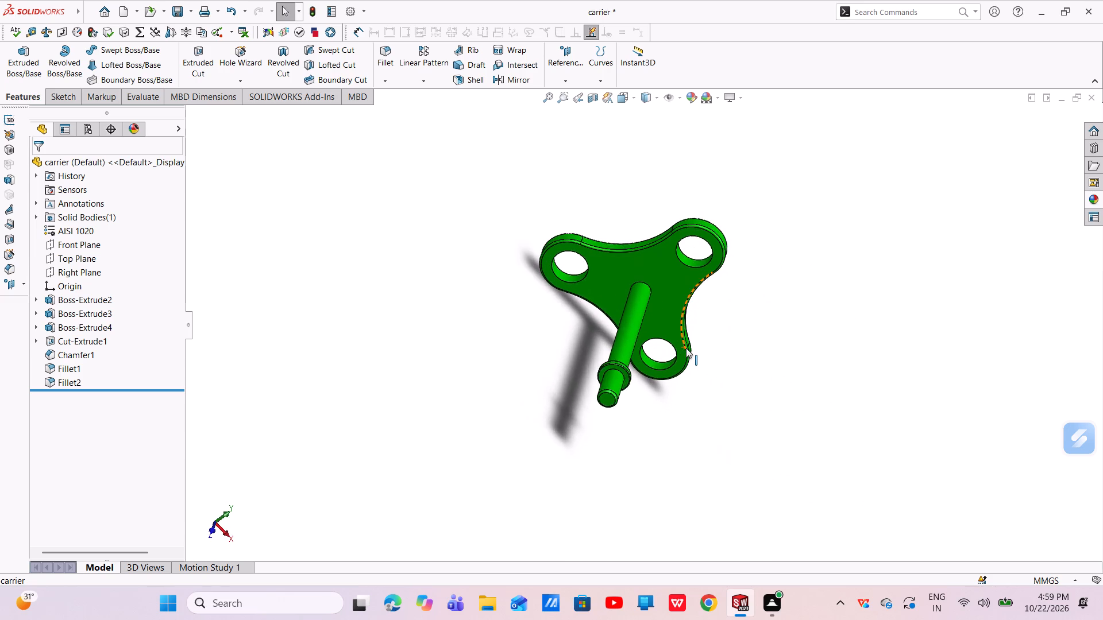
pyautogui.scroll(-1, 686, 348)
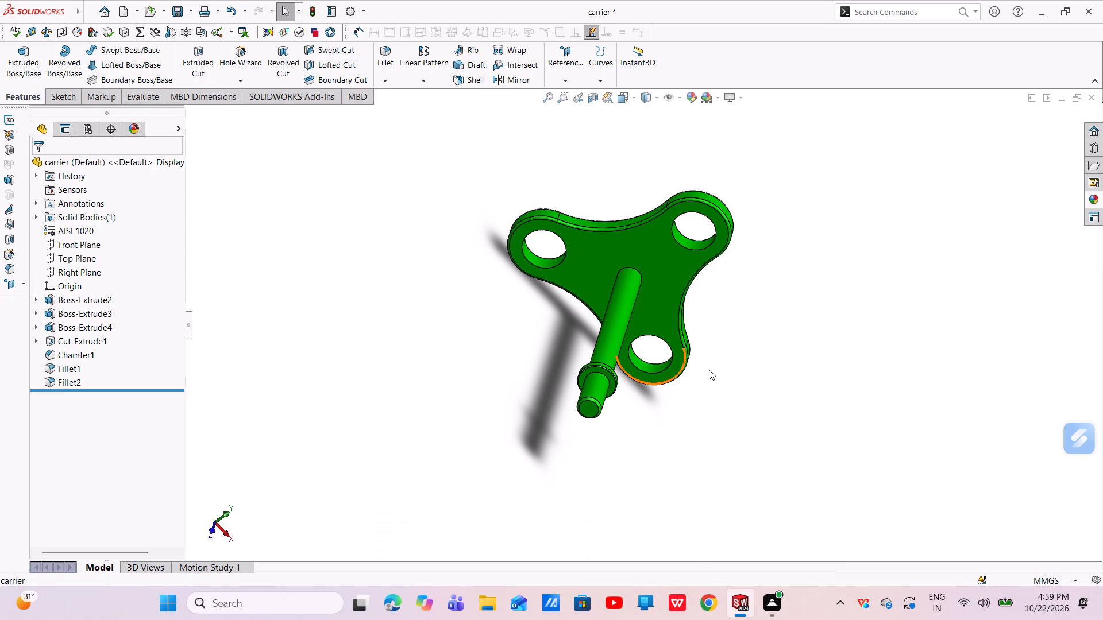
pyautogui.scroll(-3, 706, 342)
pyautogui.scroll(2, 705, 342)
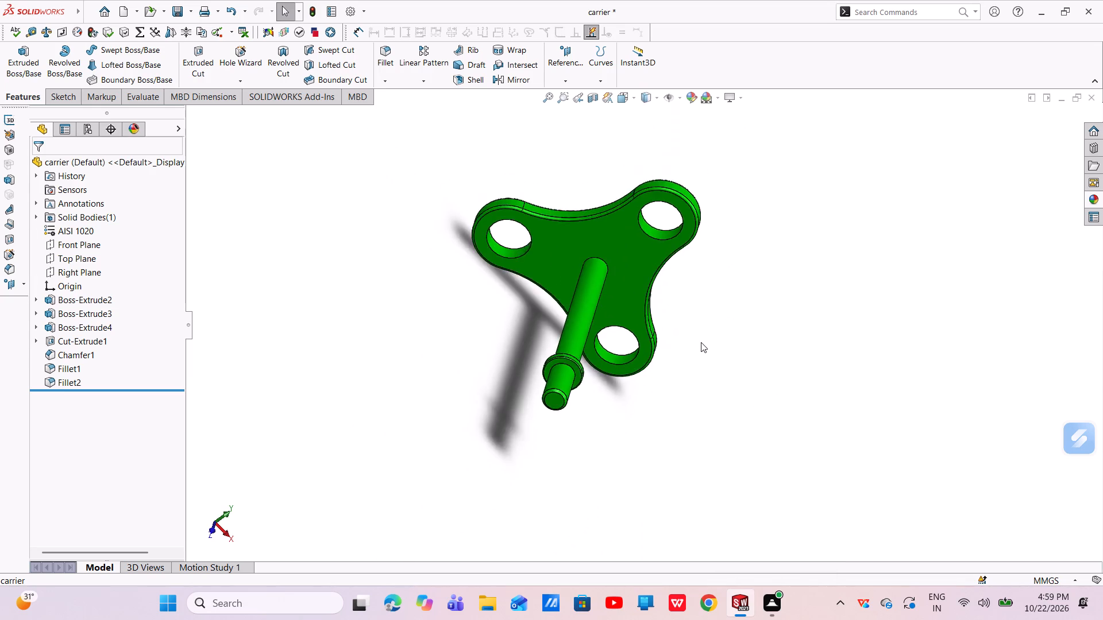
pyautogui.scroll(3, 701, 342)
pyautogui.moveTo(693, 343); pyautogui.dragTo(600, 343, button='middle')
pyautogui.scroll(-5, 614, 341)
pyautogui.scroll(3, 614, 340)
pyautogui.moveTo(614, 340); pyautogui.dragTo(621, 339, button='middle')
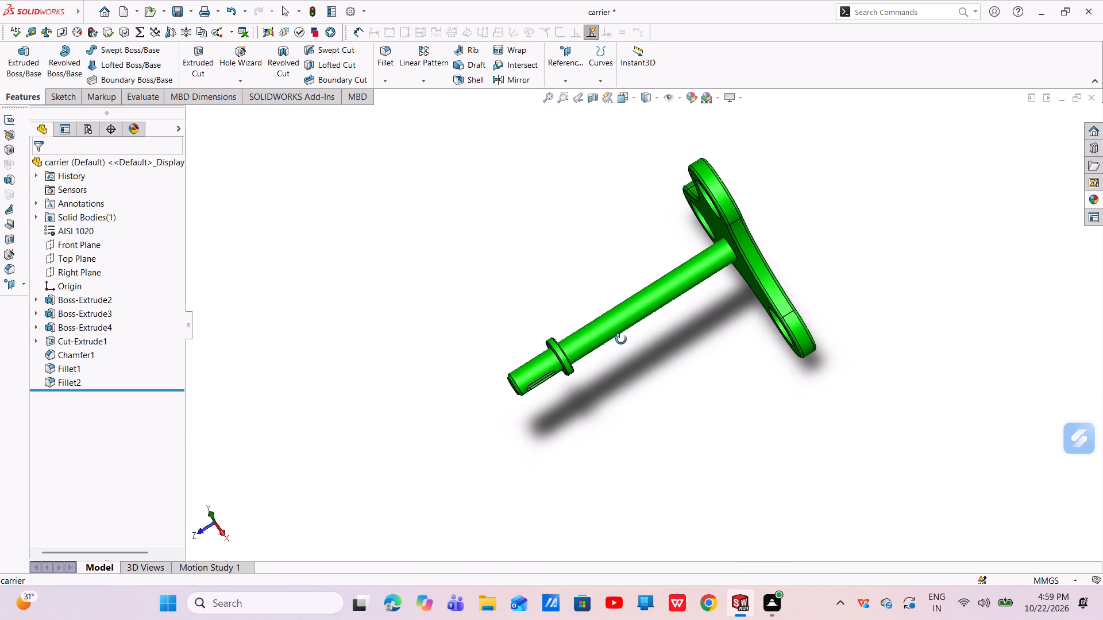
pyautogui.moveTo(621, 339); pyautogui.dragTo(639, 283, button='middle')
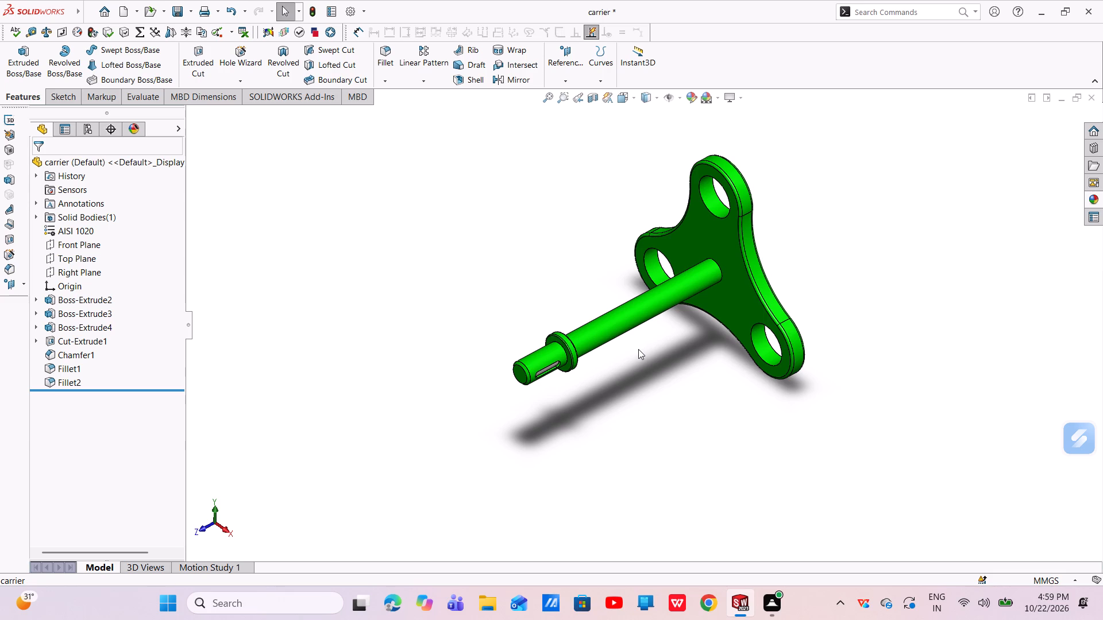
# Save the carrier part.
pyautogui.hotkey('ctrl', 's')
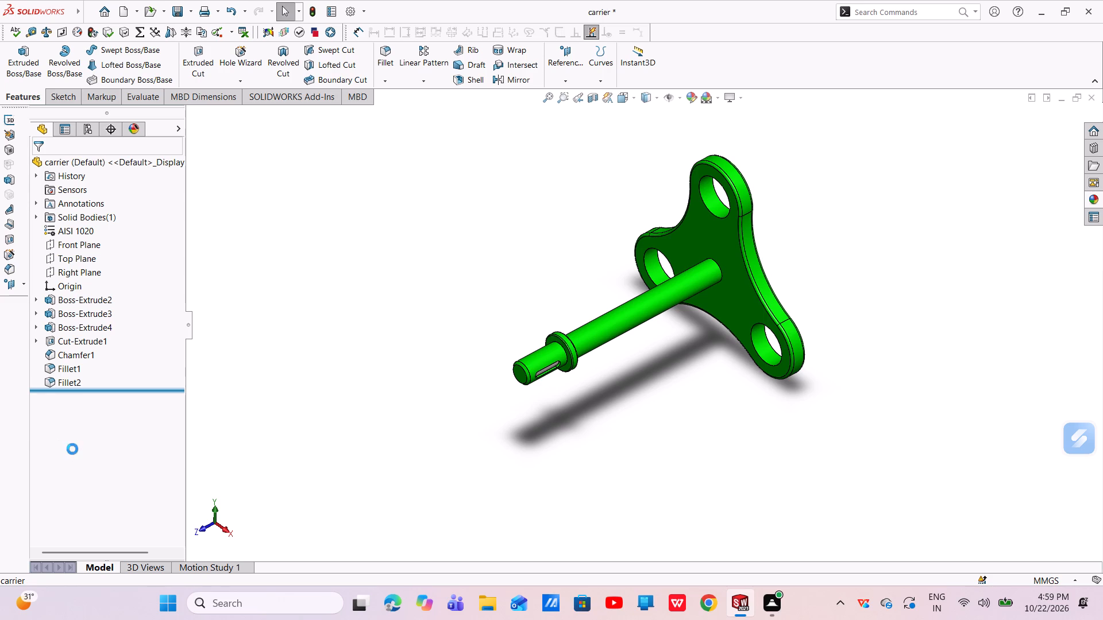
pyautogui.hotkey('ctrl', 's')
pyautogui.hotkey('ctrl', 's')
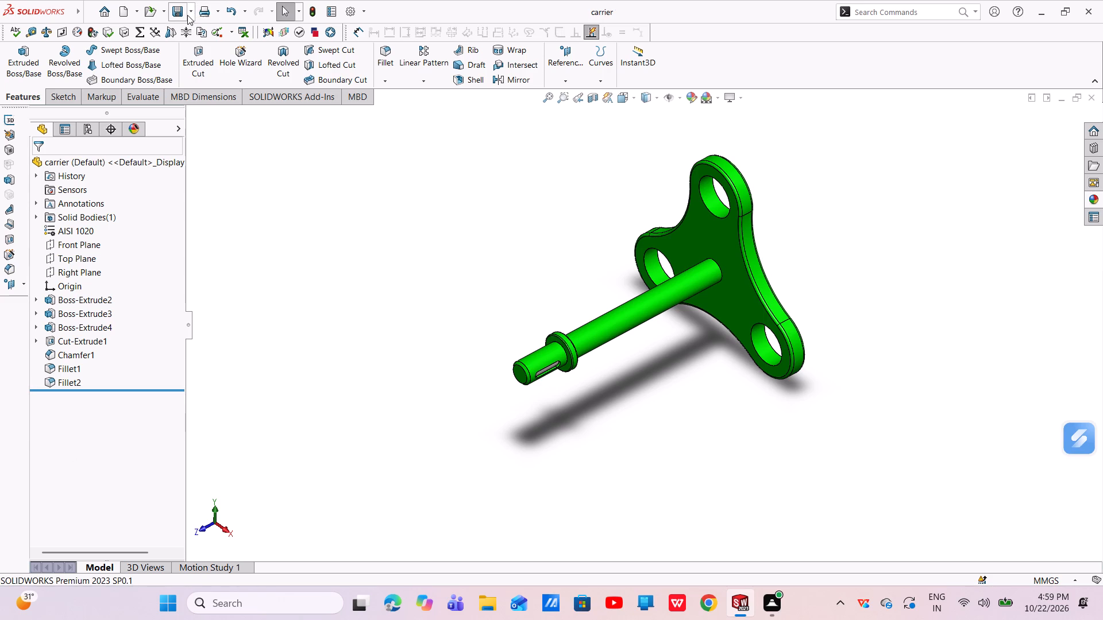
# Save a copy of the part as an Adobe PDF named carrier in the Desktop's New folder.
pyautogui.click(189, 15)
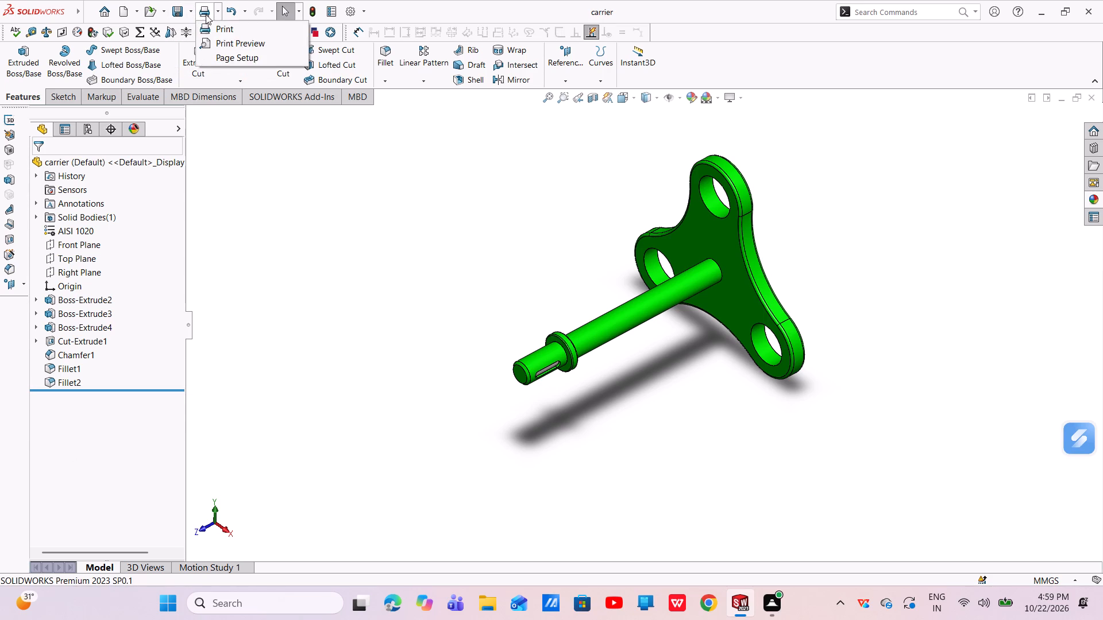
pyautogui.click(182, 41)
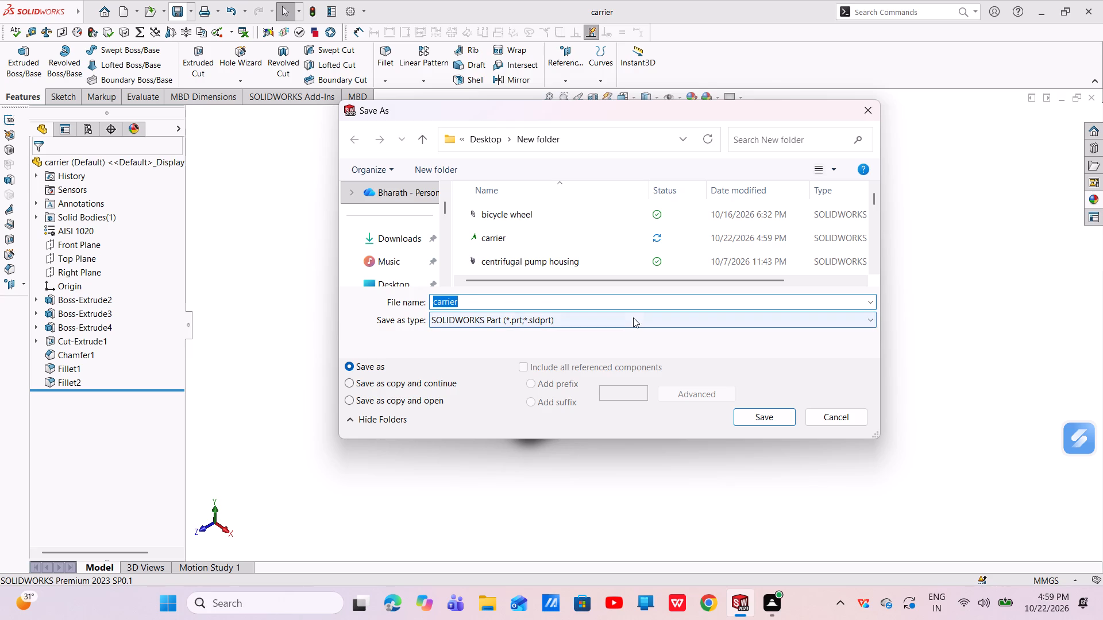
pyautogui.click(633, 317)
pyautogui.click(573, 85)
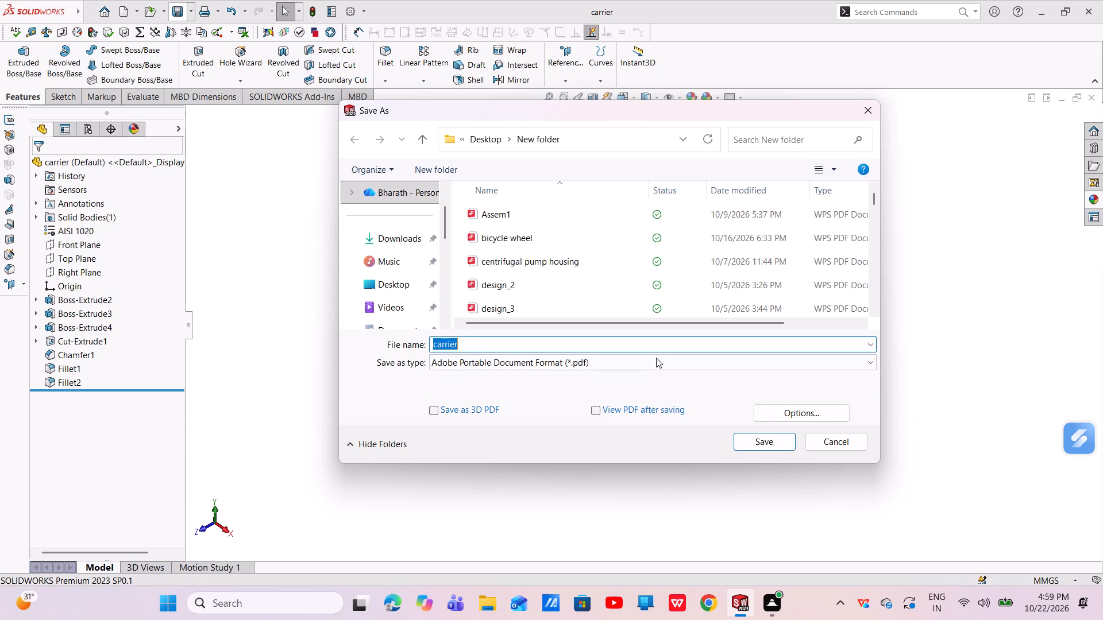
pyautogui.click(752, 448)
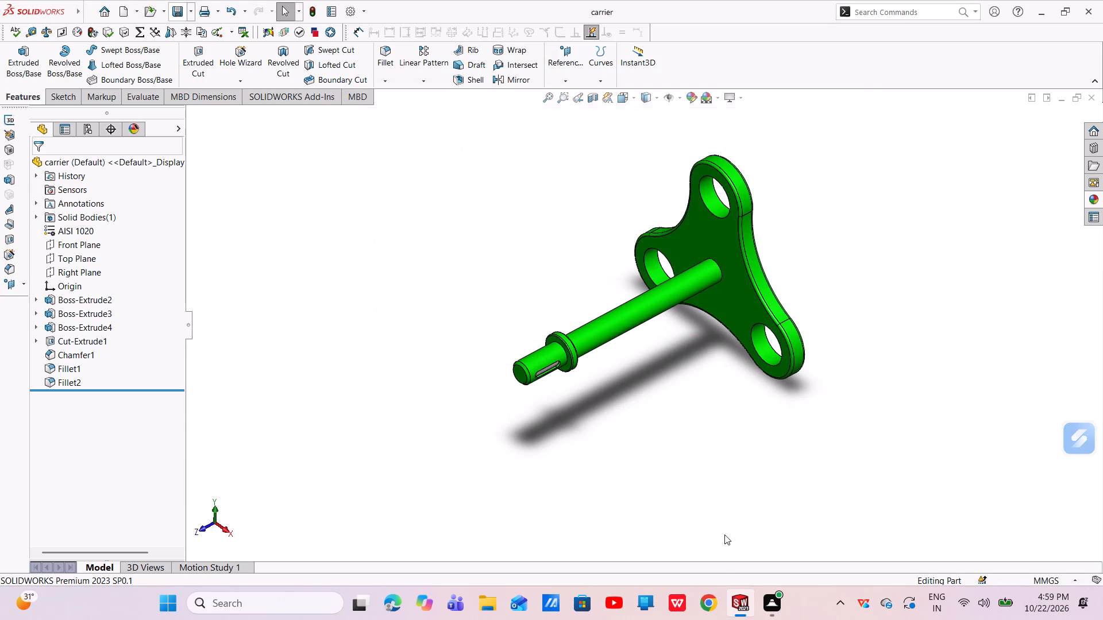